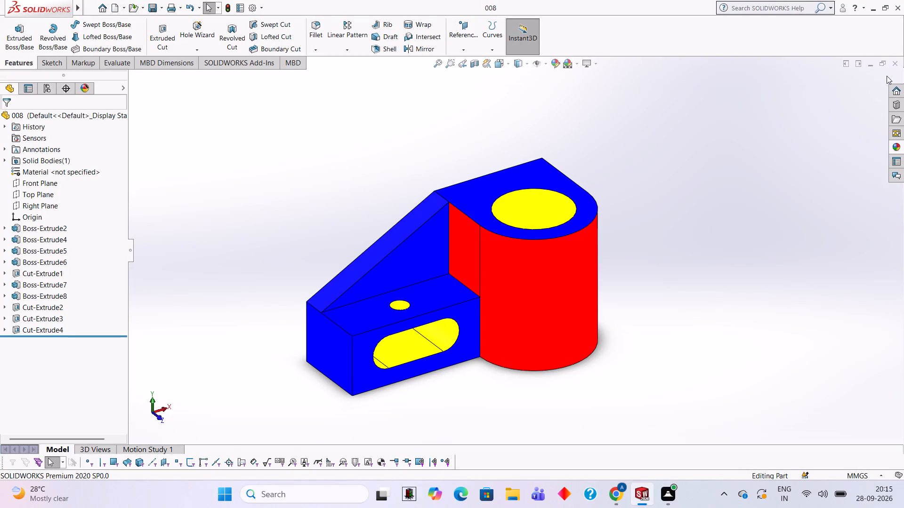
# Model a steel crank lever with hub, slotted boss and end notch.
# Close the open part 008 and create a new part document.
pyautogui.click(896, 65)
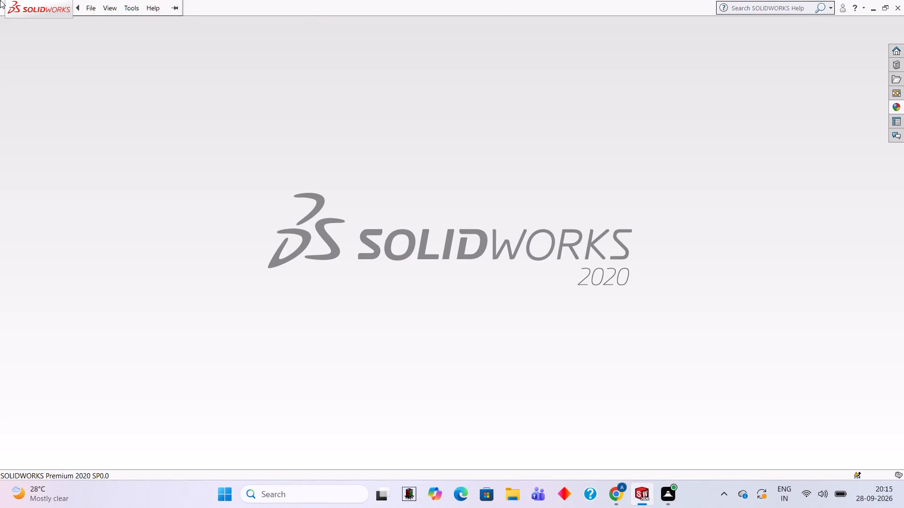
pyautogui.click(115, 6)
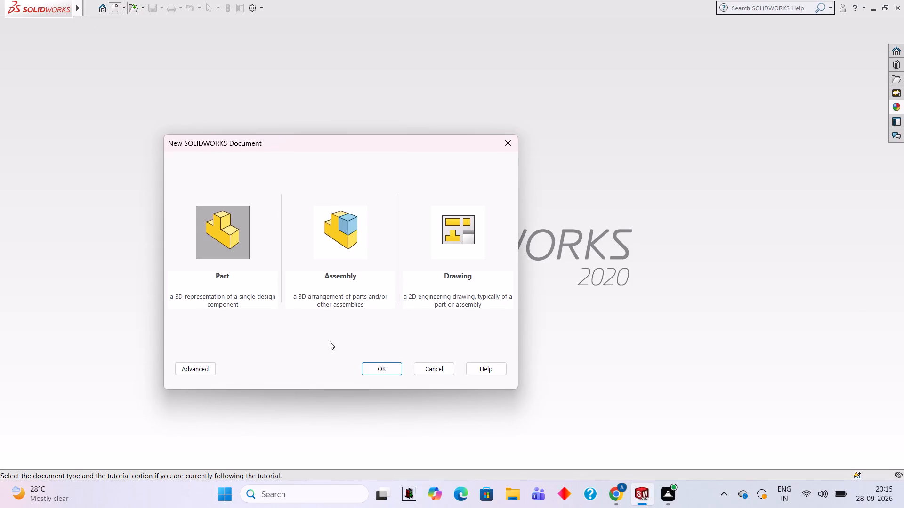
pyautogui.click(384, 365)
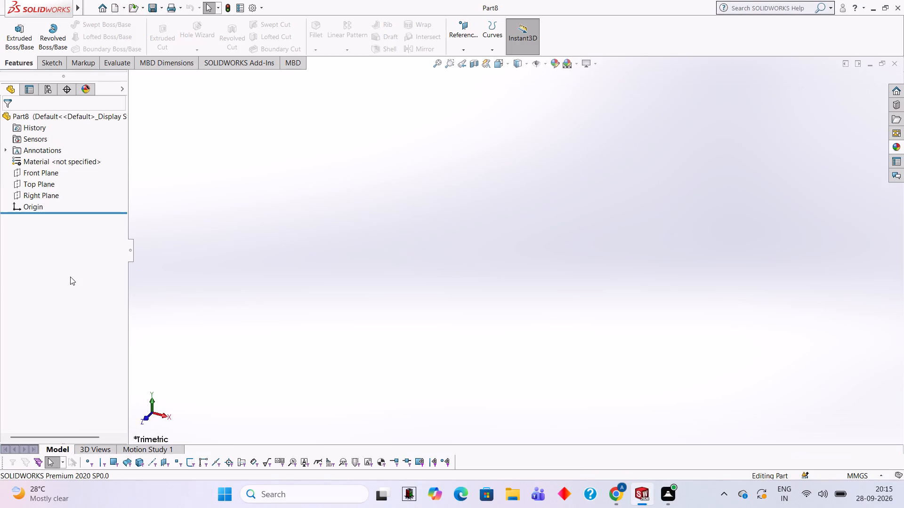
# Start a sketch on the Front Plane and draw a 60 mm horizontal line from the origin along positive X.
pyautogui.click(43, 171)
pyautogui.click(52, 160)
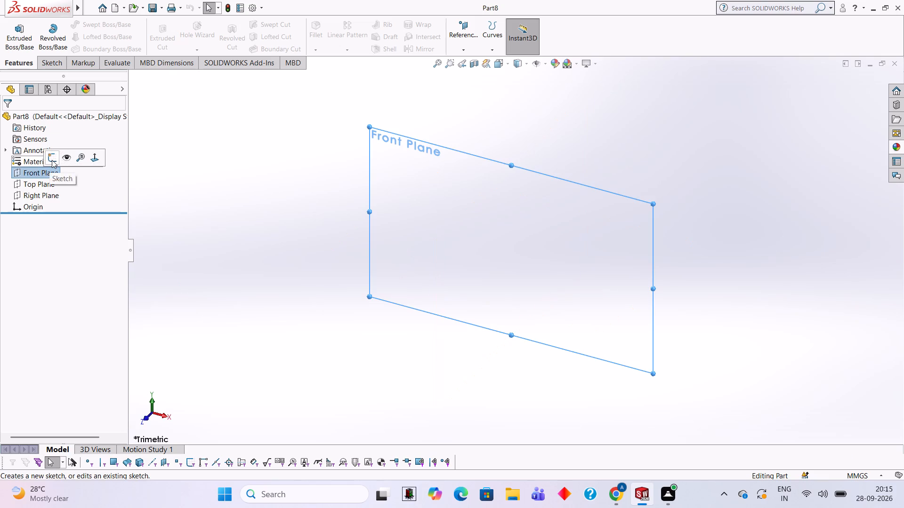
pyautogui.click(390, 250)
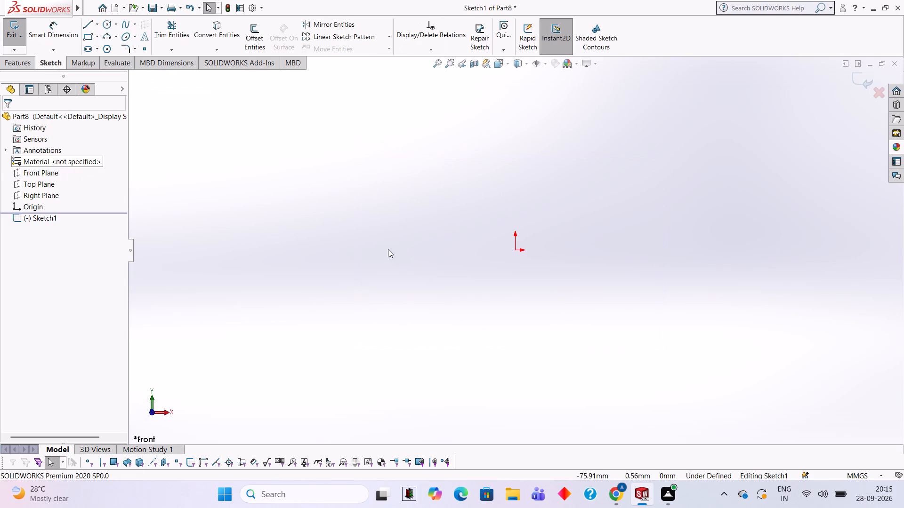
pyautogui.click(88, 29)
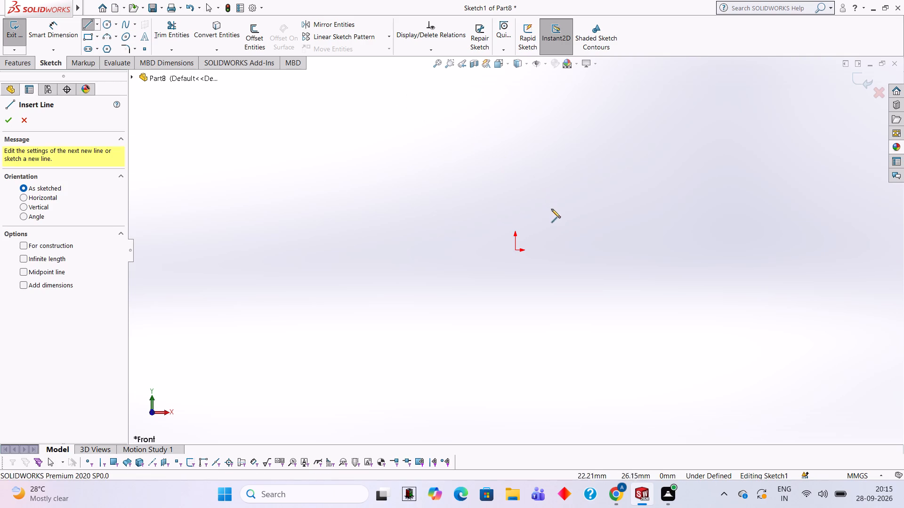
pyautogui.click(514, 249)
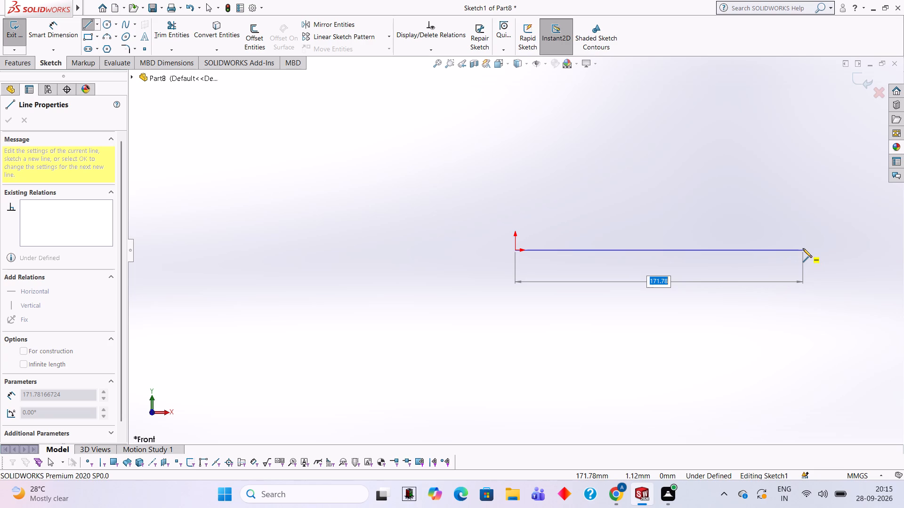
pyautogui.write('60')
pyautogui.press('Return')
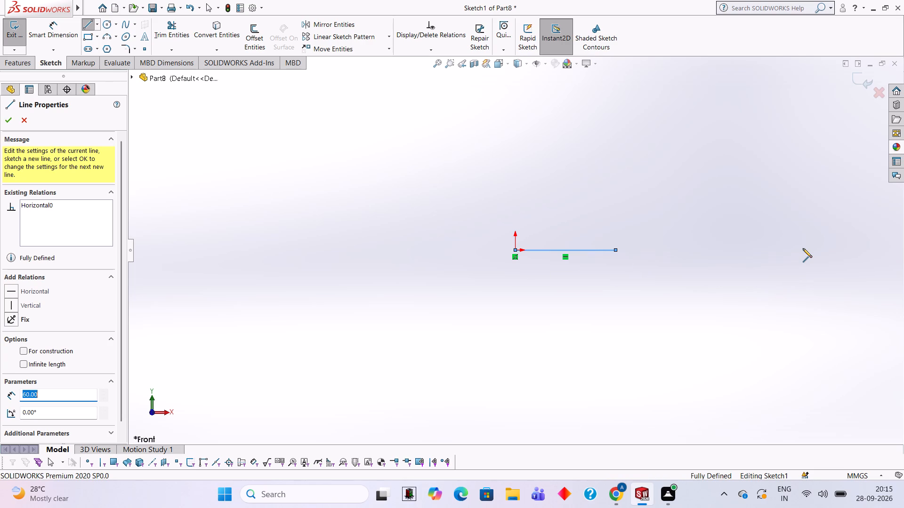
pyautogui.scroll(-4, 611, 288)
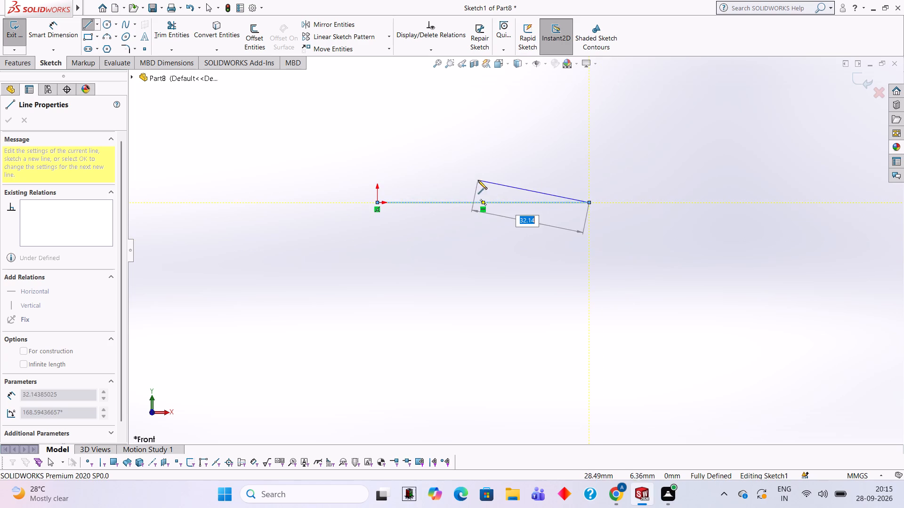
pyautogui.scroll(-2, 466, 146)
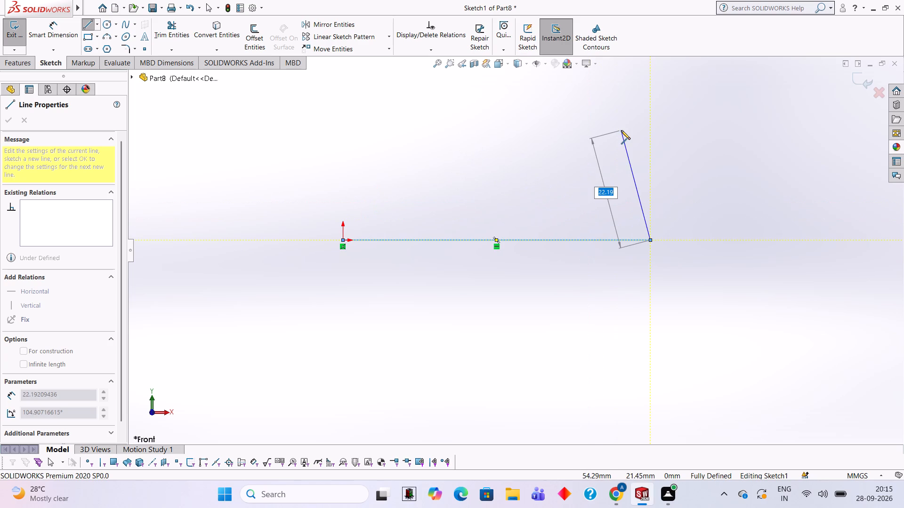
pyautogui.press('Escape')
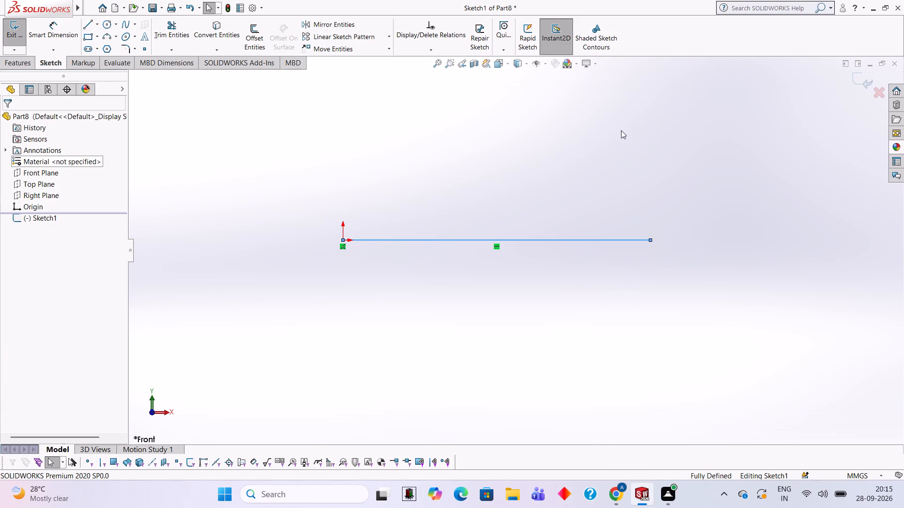
# Draw a 50 mm diameter circle centred on the far end of the 60 mm line.
pyautogui.click(106, 27)
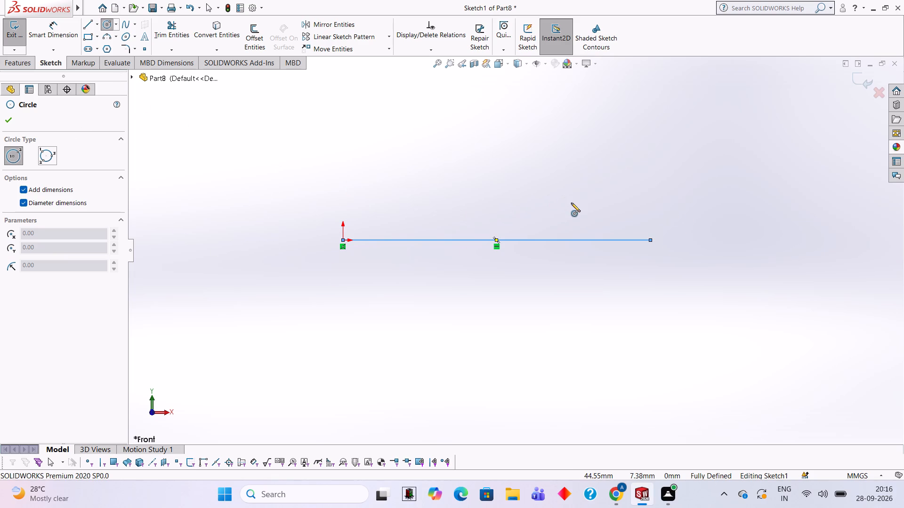
pyautogui.click(650, 239)
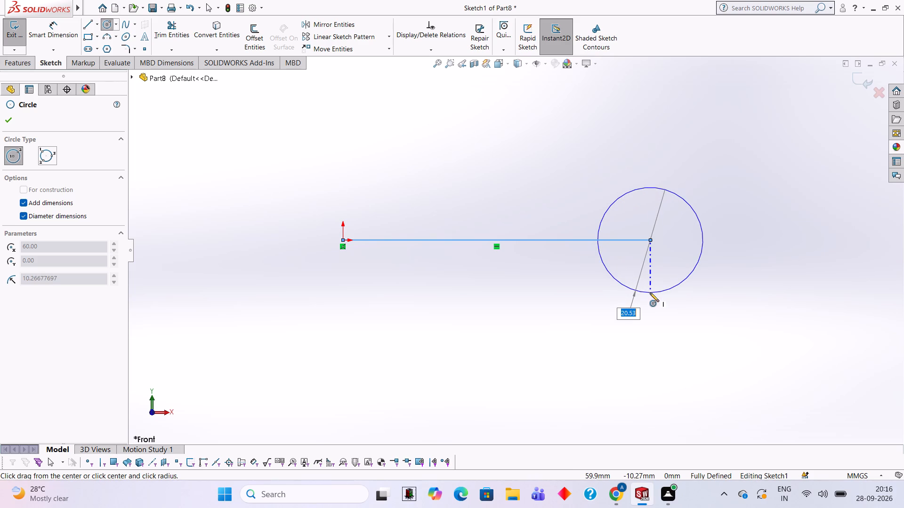
pyautogui.write('50')
pyautogui.press('Return')
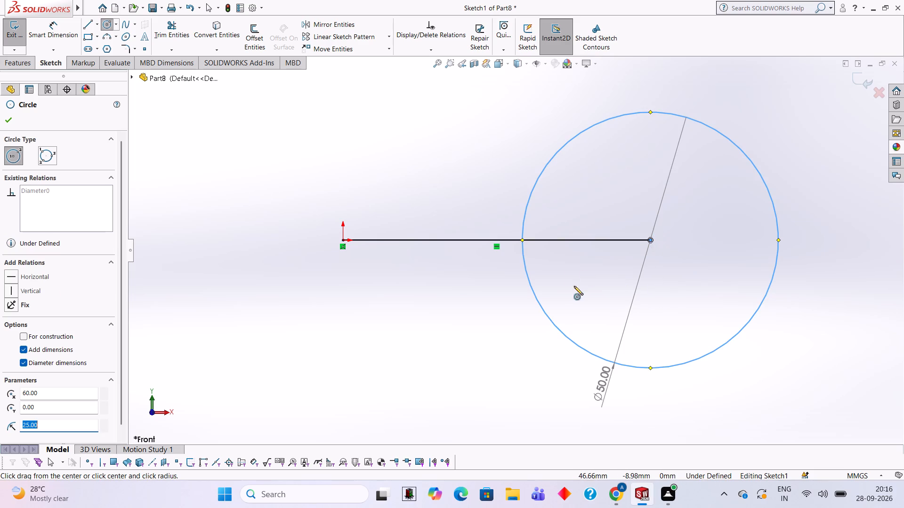
# Draw a vertical line across the circle from its top quadrant point to its bottom quadrant point.
pyautogui.scroll(-1, 554, 122)
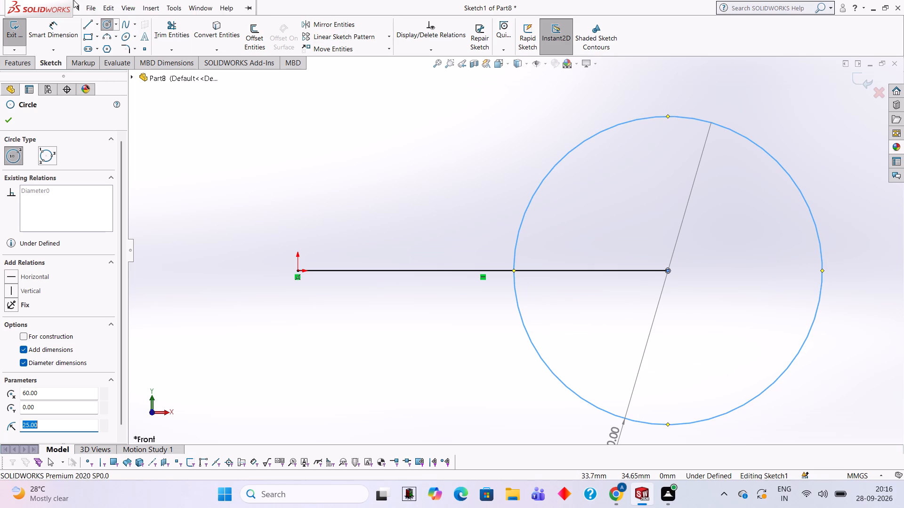
pyautogui.click(82, 23)
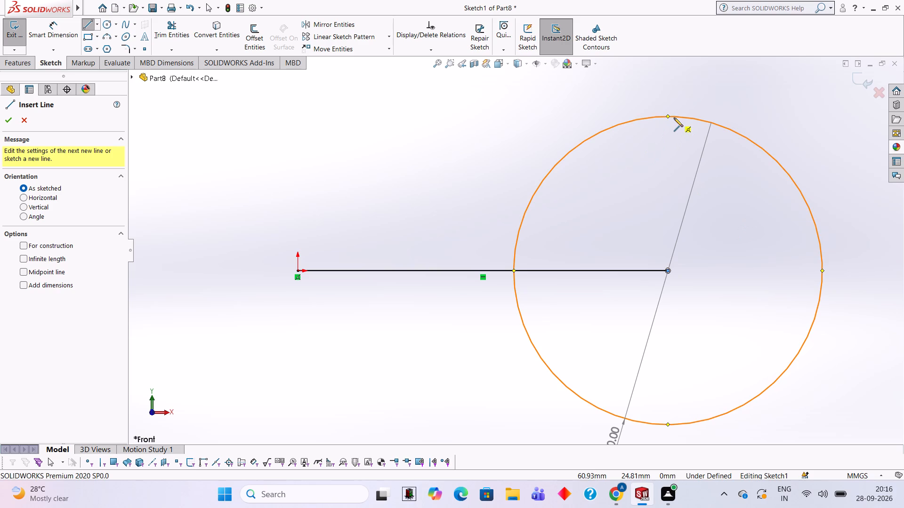
pyautogui.click(667, 115)
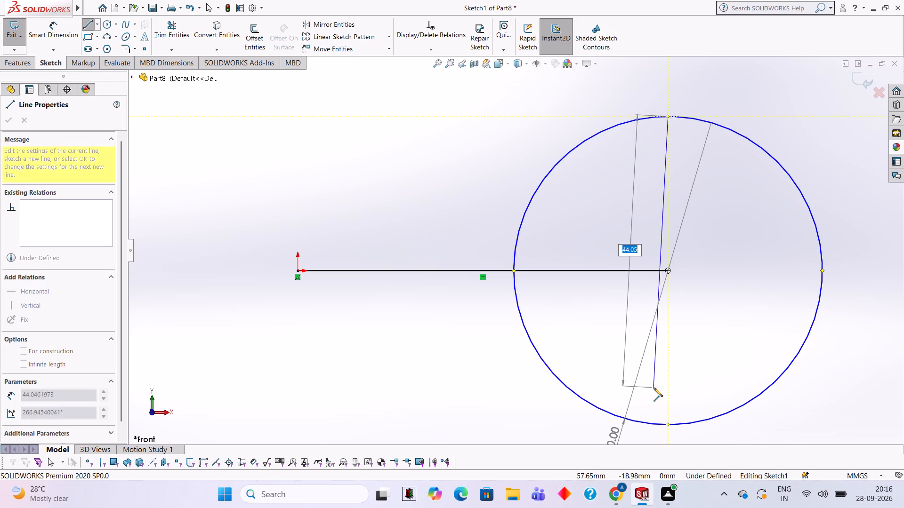
pyautogui.click(667, 423)
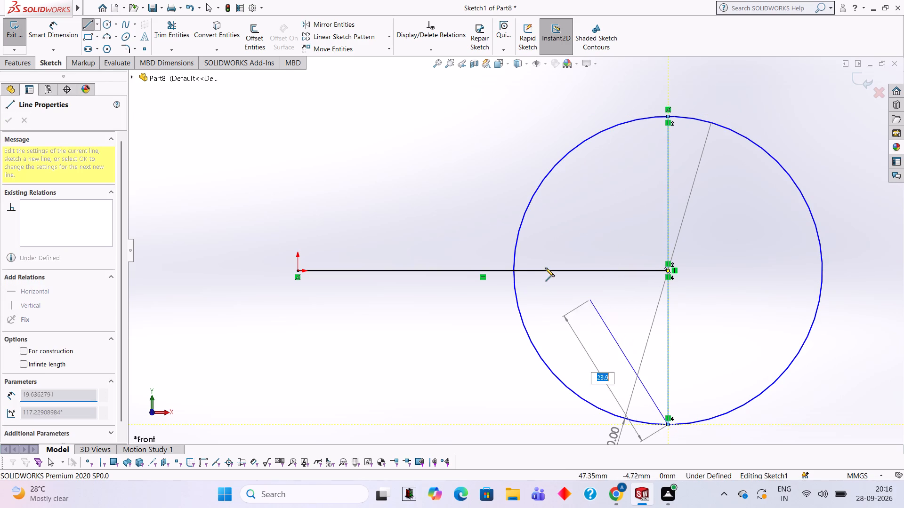
# Trim away the circle's half nearest the origin and both halves of the vertical line, leaving the outer semicircle.
pyautogui.click(175, 33)
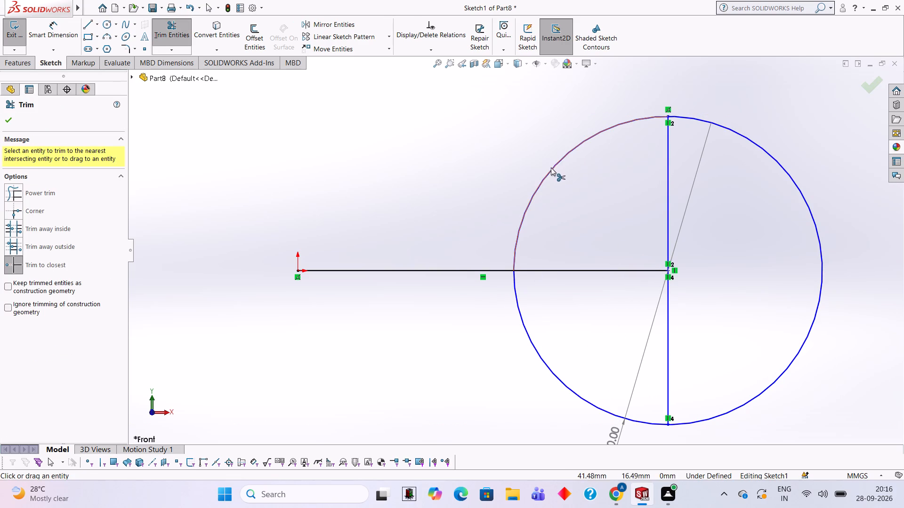
pyautogui.click(551, 167)
pyautogui.click(542, 358)
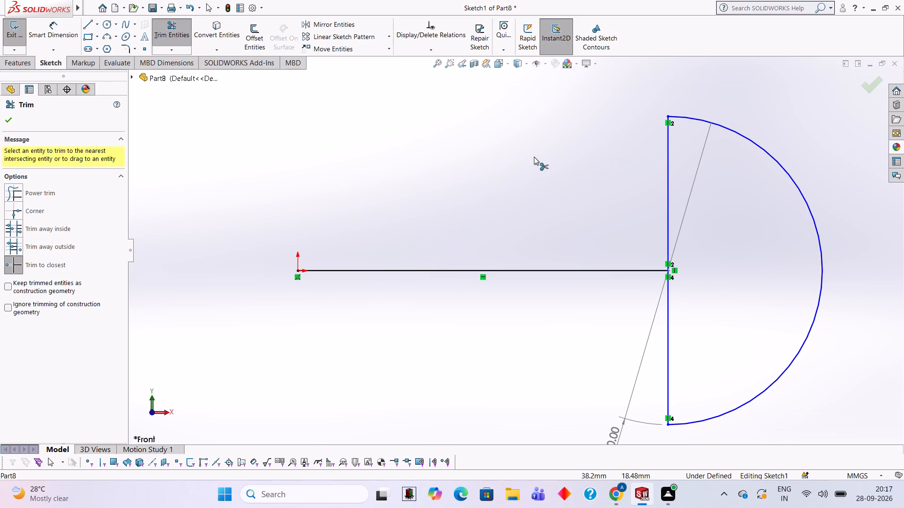
pyautogui.click(669, 169)
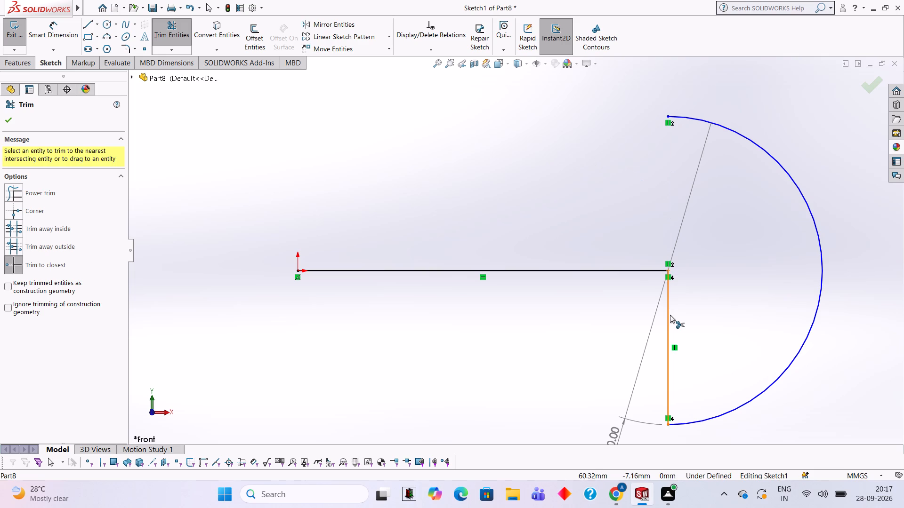
pyautogui.click(670, 315)
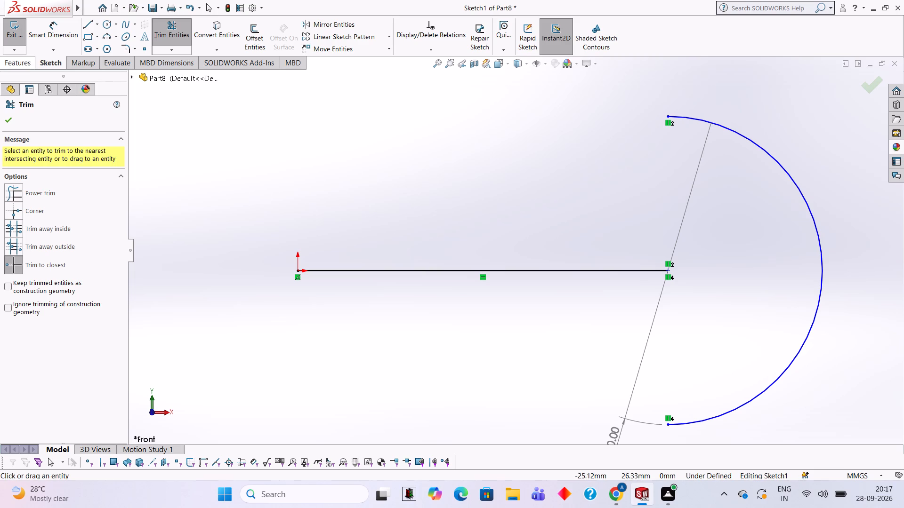
# Close the profile with a 60 mm top line, a 50 mm vertical line through the origin and a 60 mm bottom line, joining both arc ends.
pyautogui.click(88, 29)
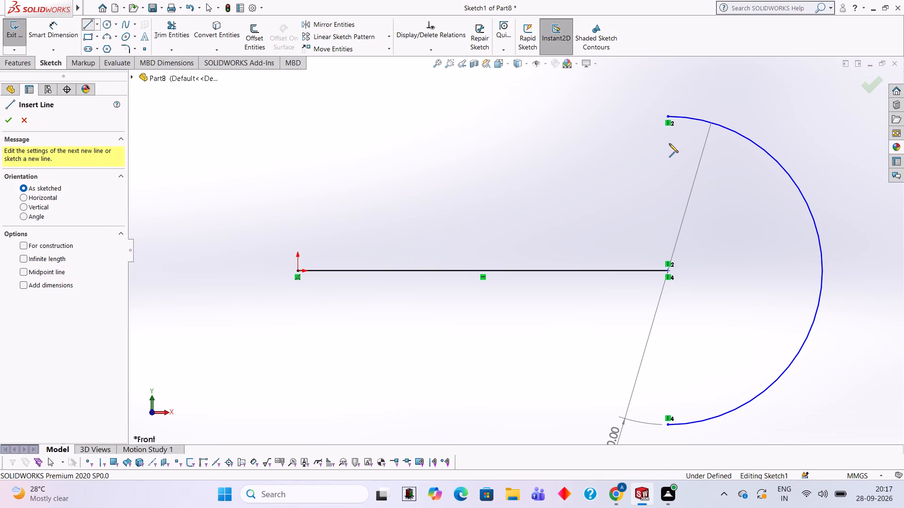
pyautogui.click(669, 115)
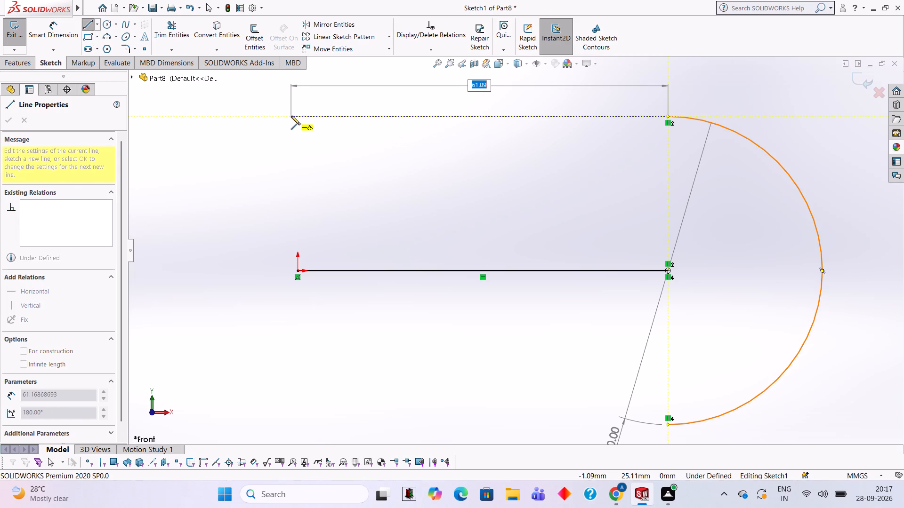
pyautogui.click(298, 117)
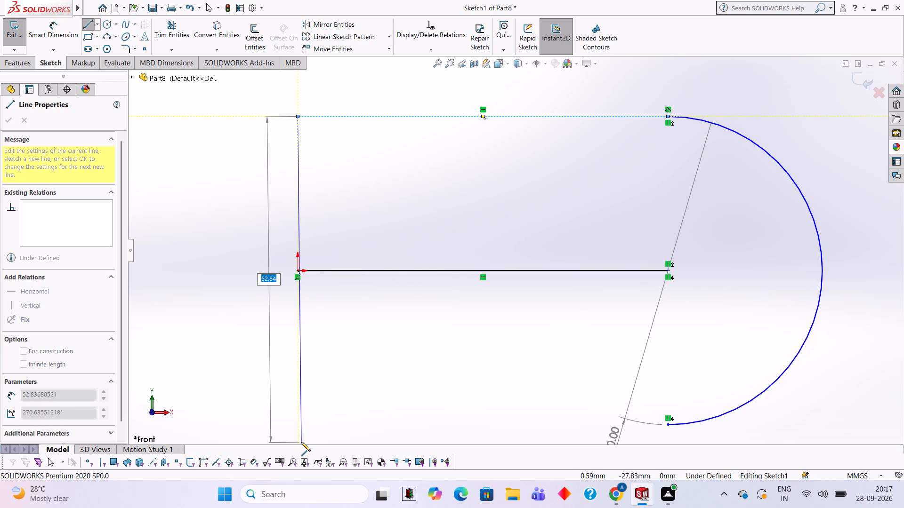
pyautogui.scroll(2, 301, 442)
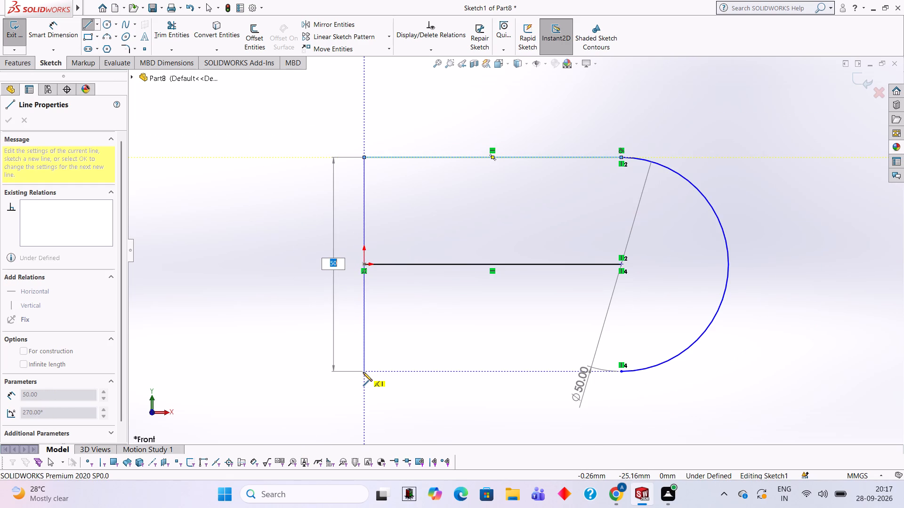
pyautogui.click(363, 372)
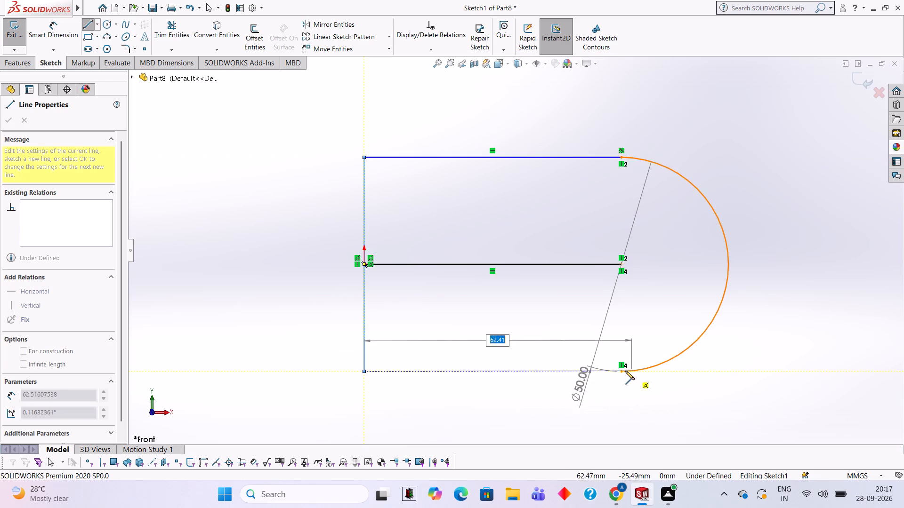
pyautogui.click(622, 371)
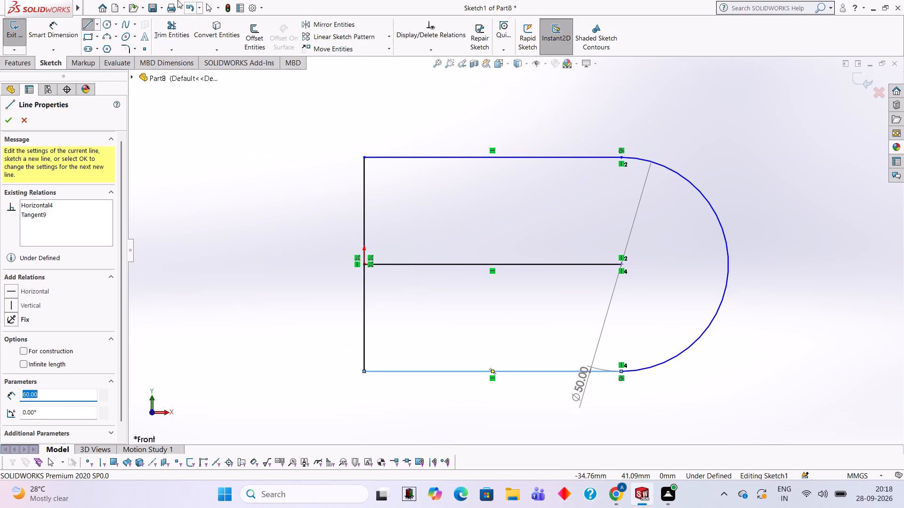
# Trim away the horizontal centre line inside the closed profile.
pyautogui.click(175, 17)
pyautogui.click(175, 22)
pyautogui.click(581, 266)
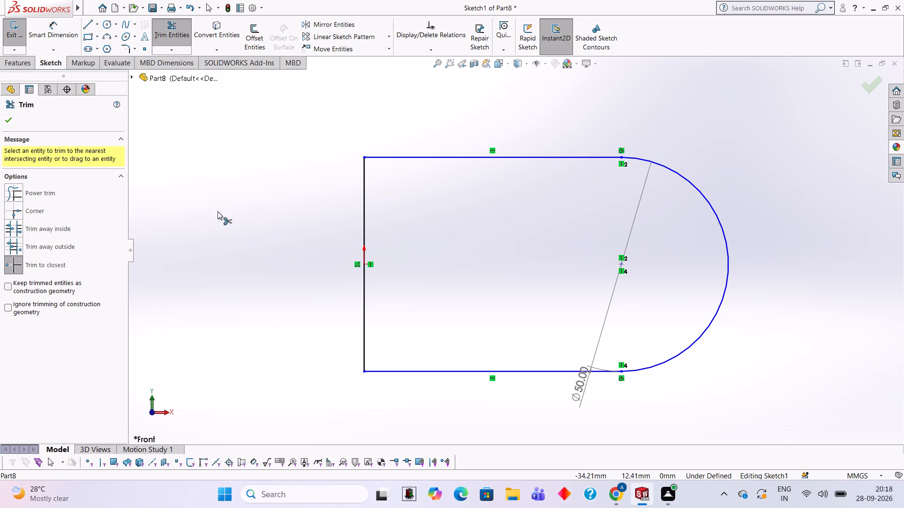
# Extrude the round-ended profile as a boss with a blind depth of 10 mm.
pyautogui.click(27, 59)
pyautogui.click(31, 40)
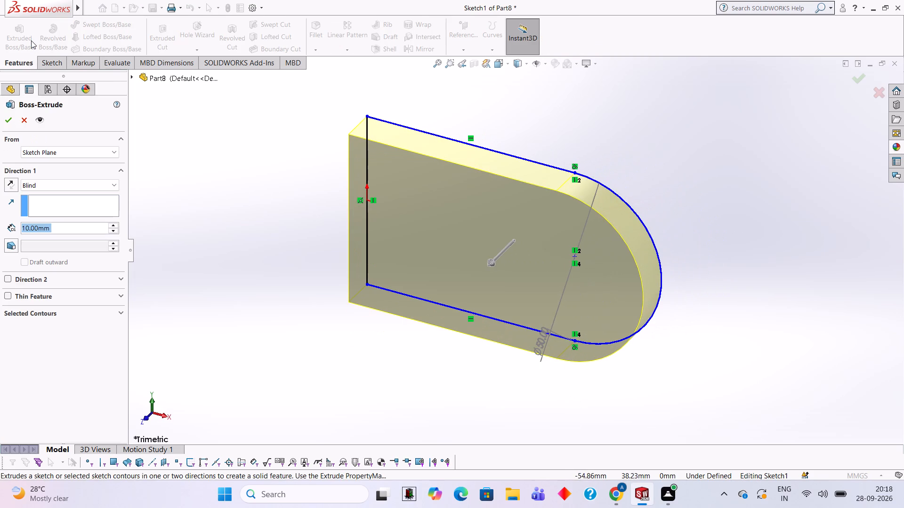
pyautogui.click(10, 120)
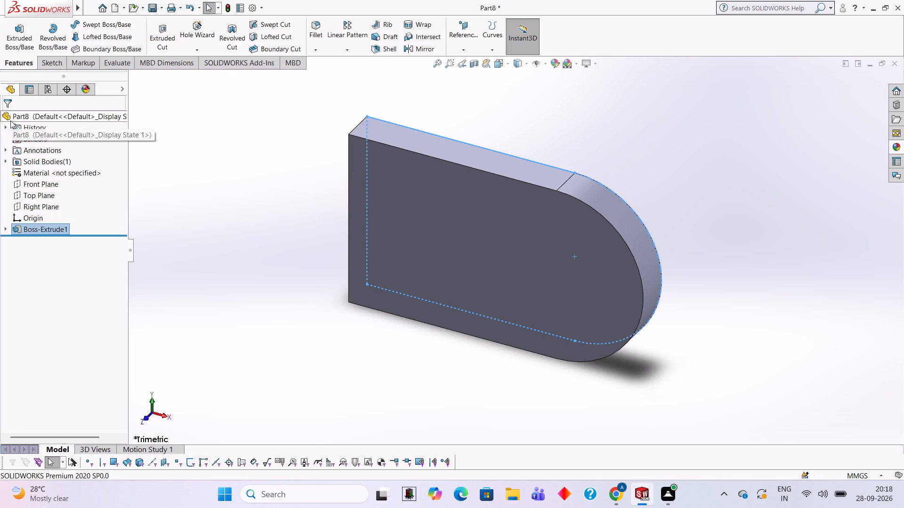
pyautogui.click(270, 165)
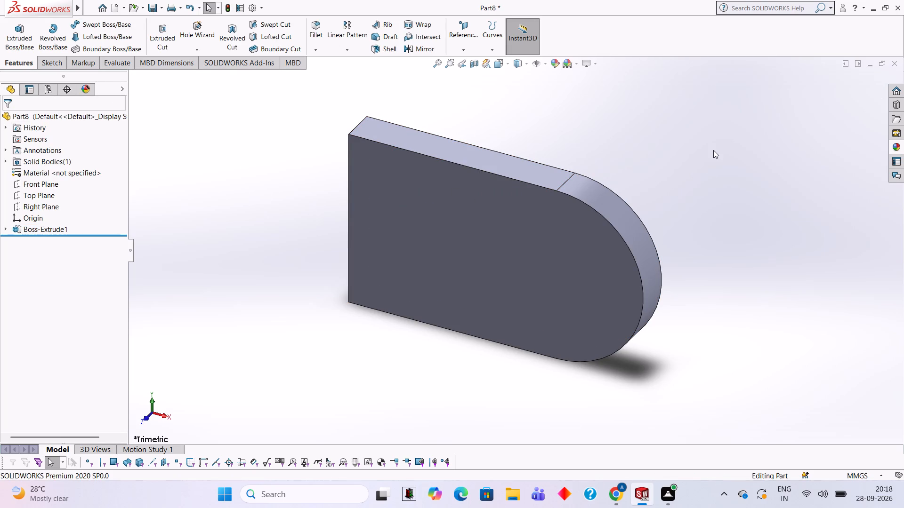
# Sketch a 50 mm diameter circle centred on the origin on the plate's large flat front face.
pyautogui.moveTo(615, 211); pyautogui.dragTo(628, 161, button='middle')
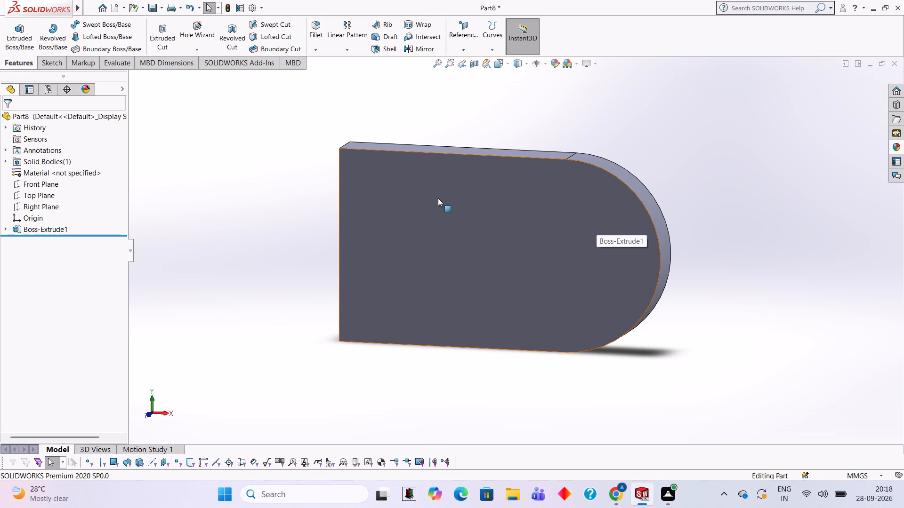
pyautogui.click(59, 62)
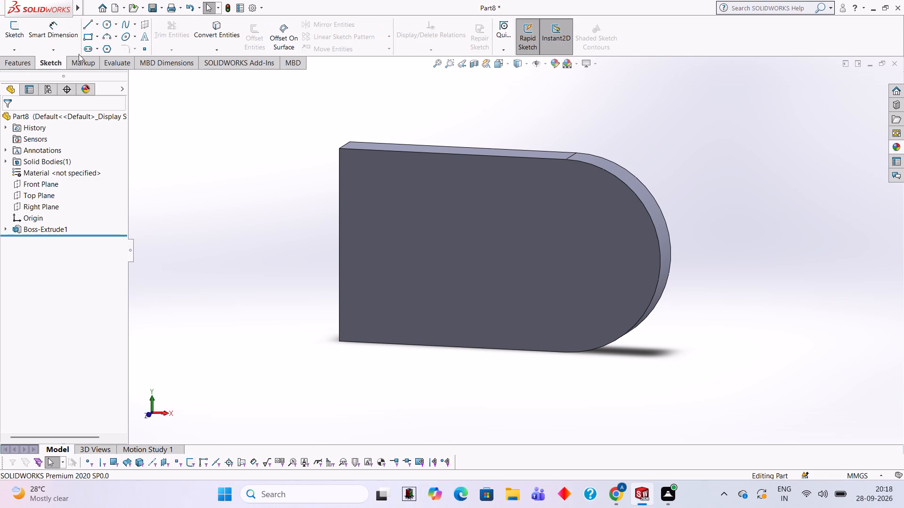
pyautogui.click(479, 238)
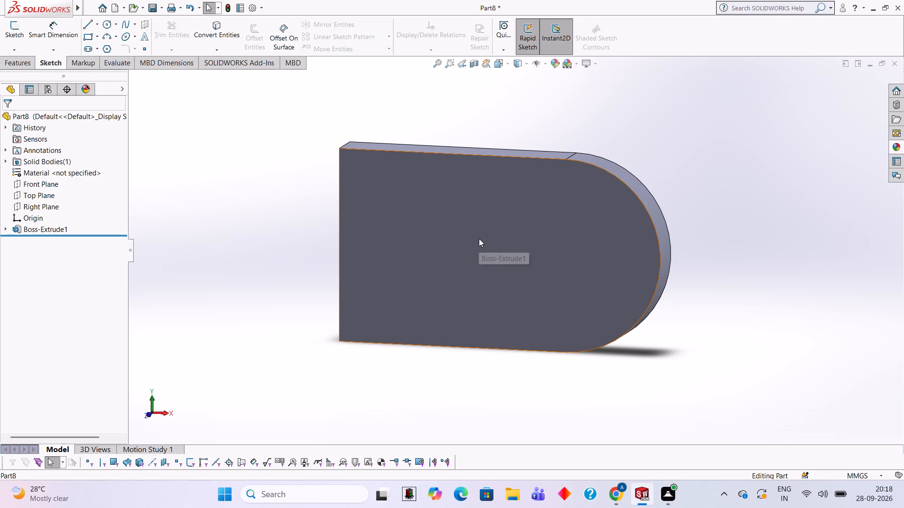
pyautogui.click(521, 215)
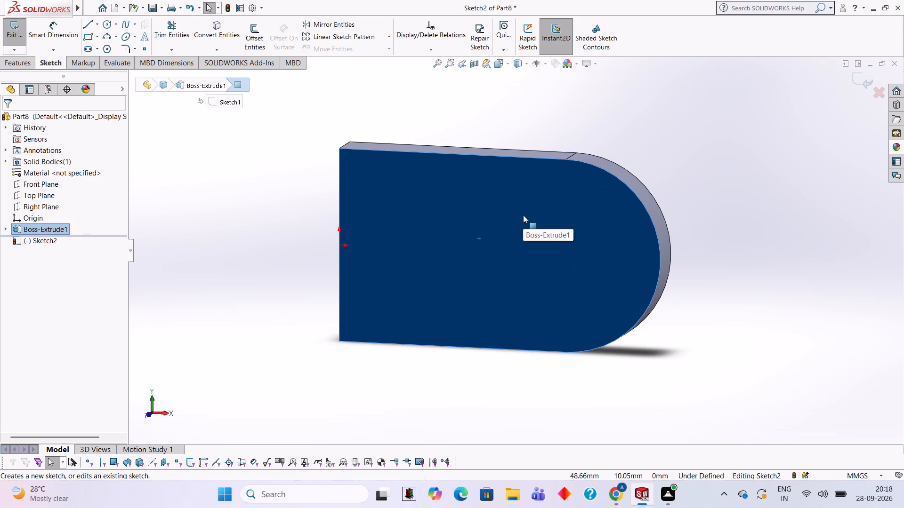
pyautogui.hotkey('ctrl', '8')
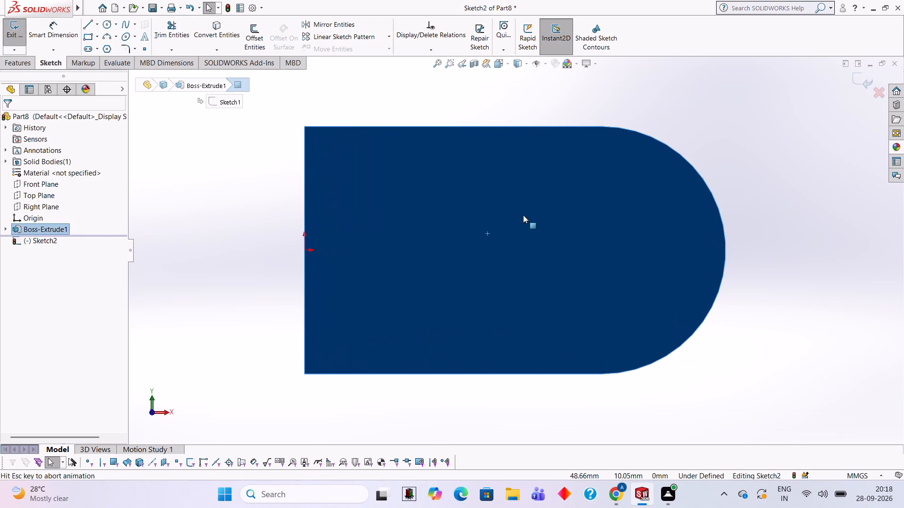
pyautogui.scroll(1, 513, 142)
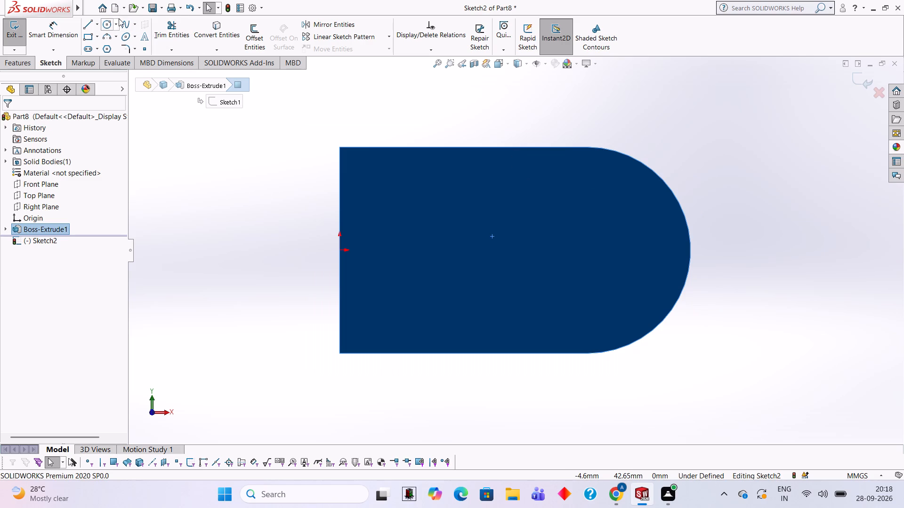
pyautogui.click(114, 24)
pyautogui.click(108, 21)
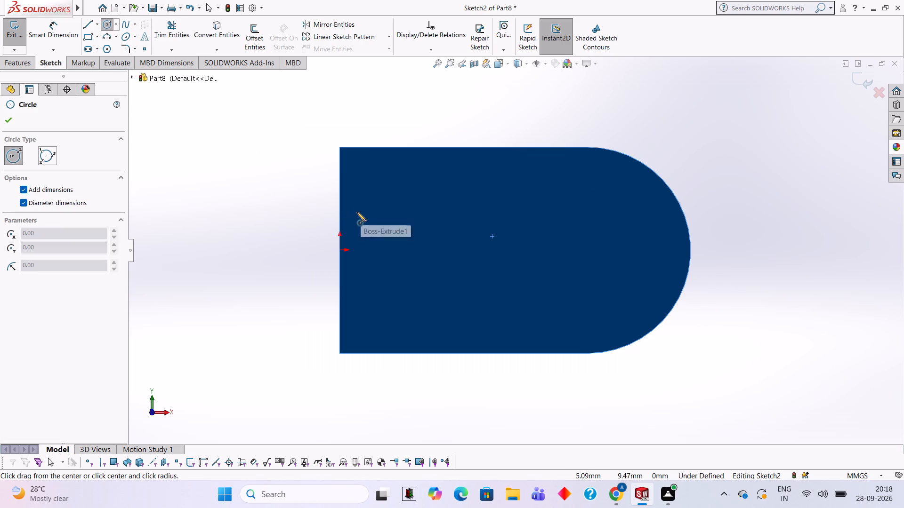
pyautogui.click(339, 249)
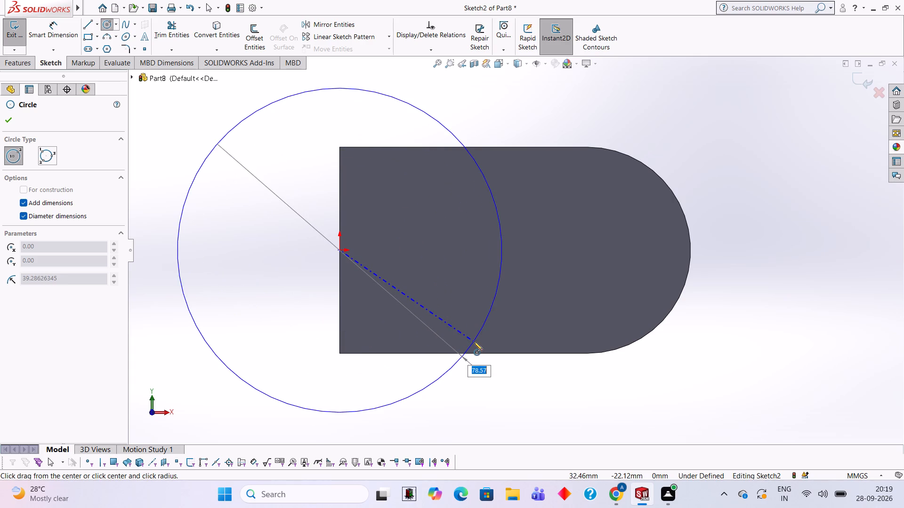
pyautogui.write('50')
pyautogui.press('Return')
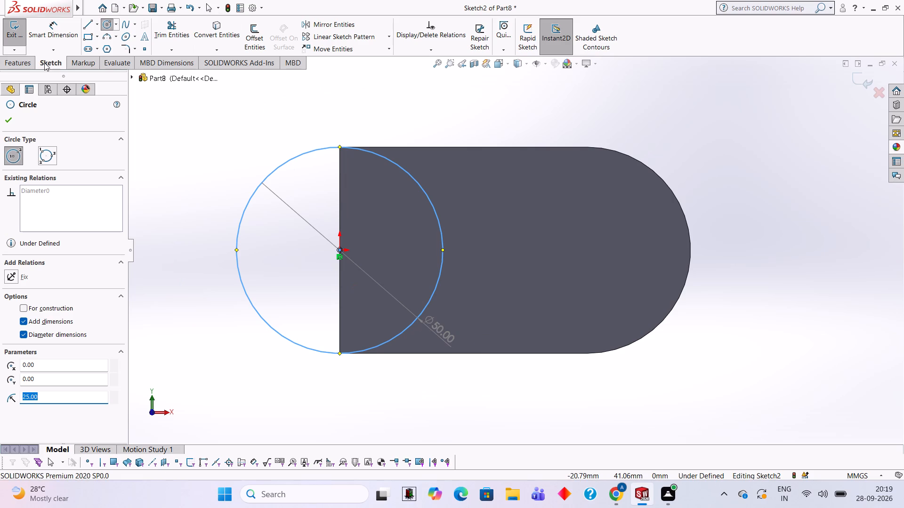
# Extrude the circle as a blind 10 mm boss with the direction reversed, back through the plate's thickness.
pyautogui.click(27, 60)
pyautogui.click(23, 33)
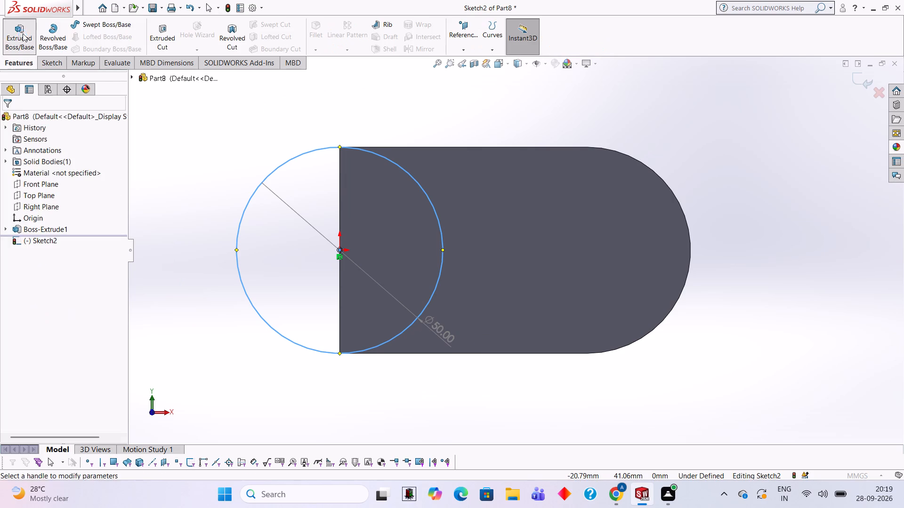
pyautogui.moveTo(353, 371); pyautogui.dragTo(333, 225, button='middle')
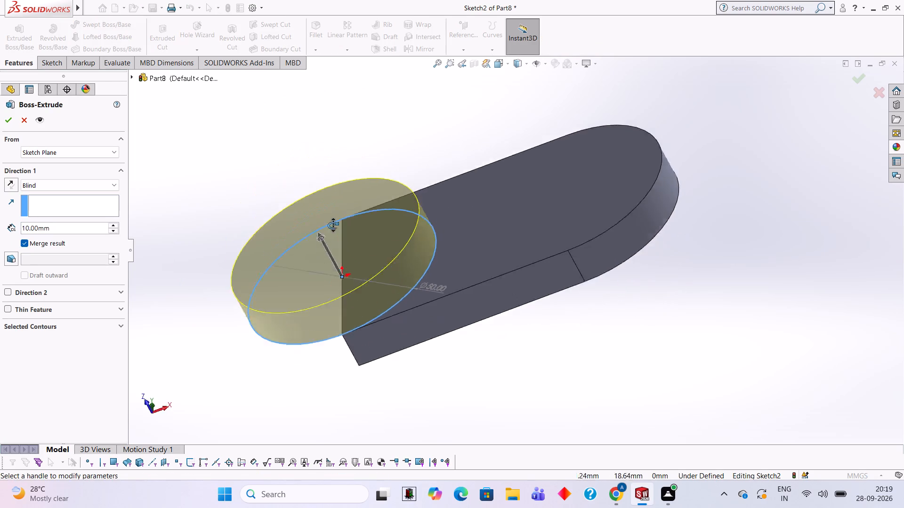
pyautogui.moveTo(333, 225); pyautogui.dragTo(348, 183, button='middle')
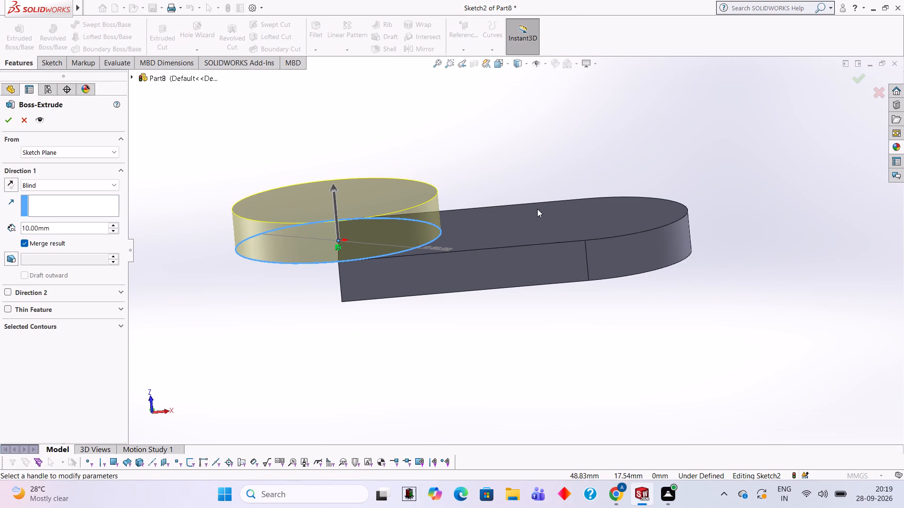
pyautogui.moveTo(535, 141); pyautogui.dragTo(664, 392, button='middle')
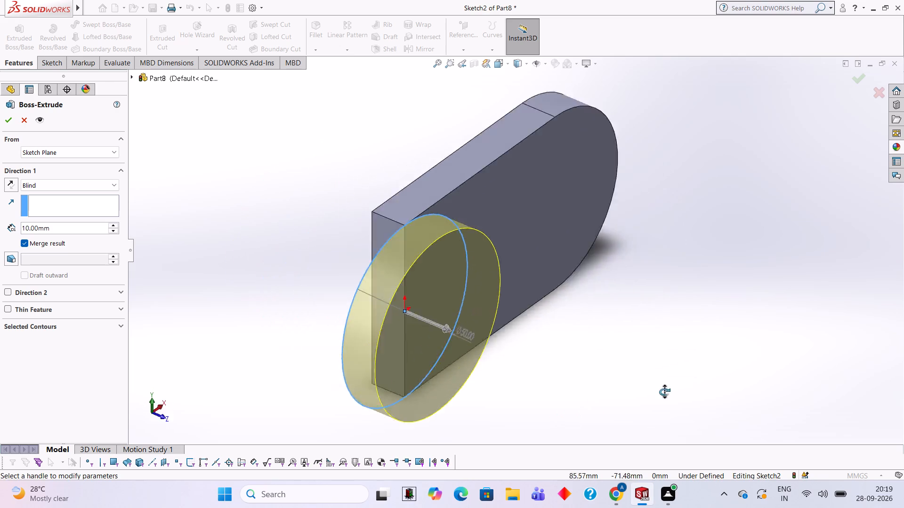
pyautogui.moveTo(664, 392); pyautogui.dragTo(552, 376, button='middle')
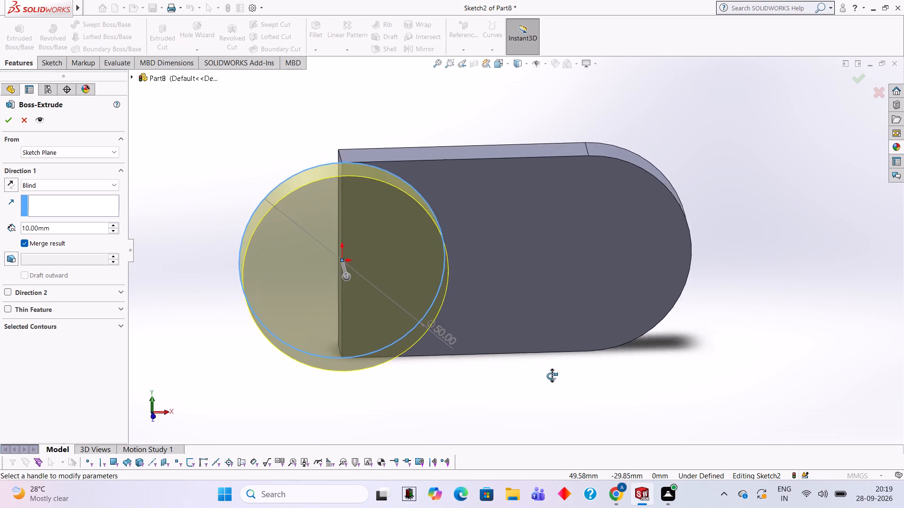
pyautogui.moveTo(552, 376); pyautogui.dragTo(633, 331, button='middle')
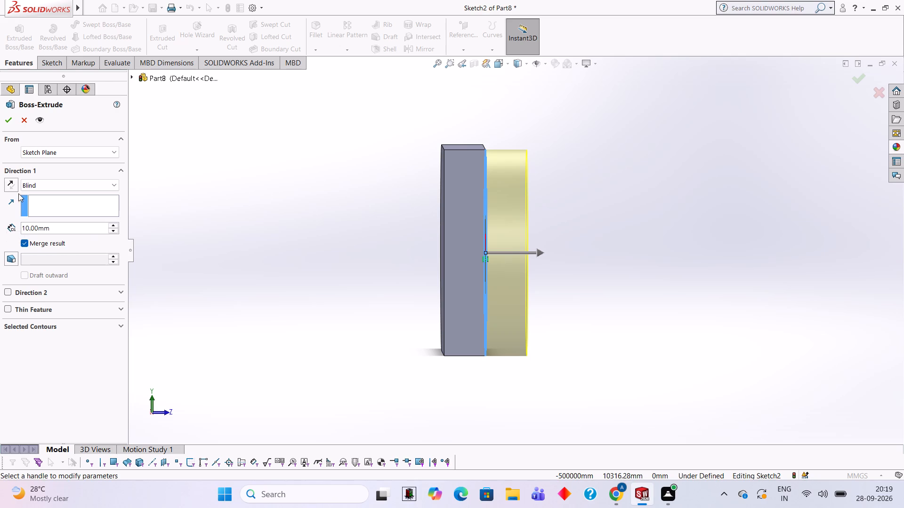
pyautogui.click(15, 182)
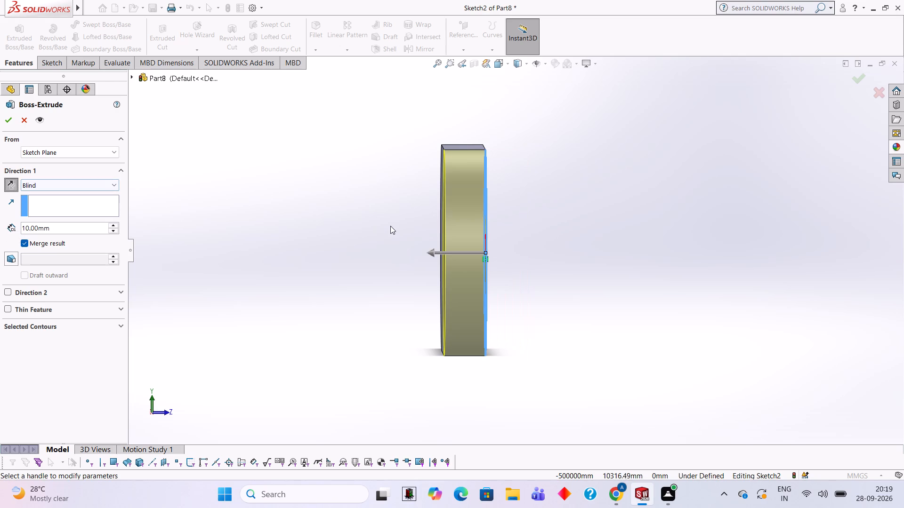
pyautogui.moveTo(549, 195); pyautogui.dragTo(516, 176, button='middle')
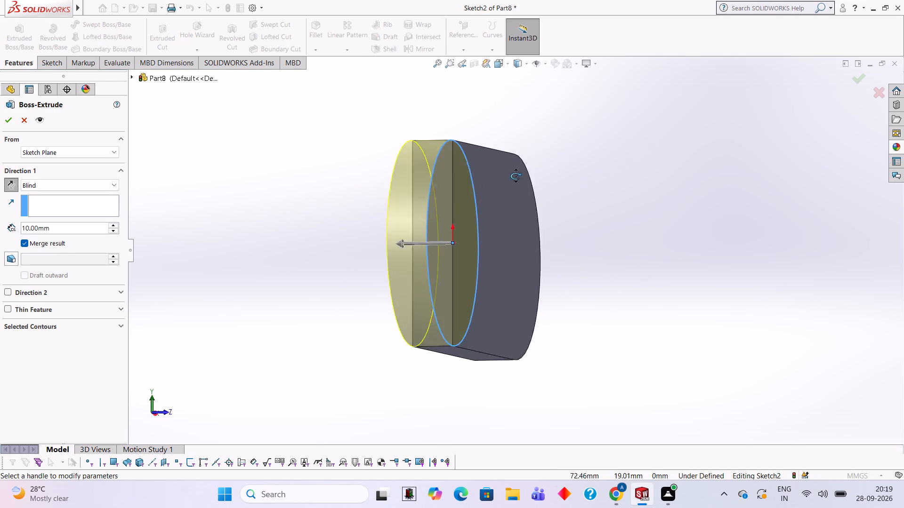
pyautogui.moveTo(516, 176); pyautogui.dragTo(552, 207, button='middle')
pyautogui.scroll(-1, 464, 179)
pyautogui.scroll(1, 552, 207)
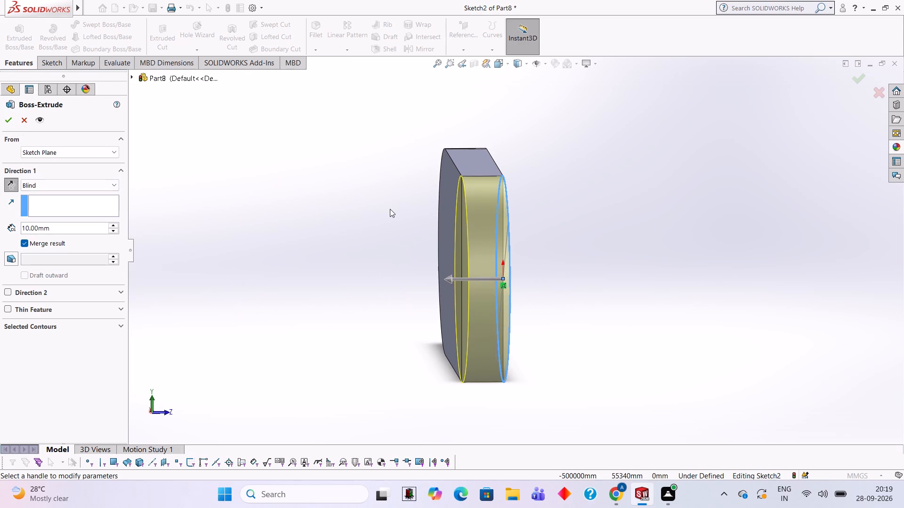
pyautogui.click(6, 125)
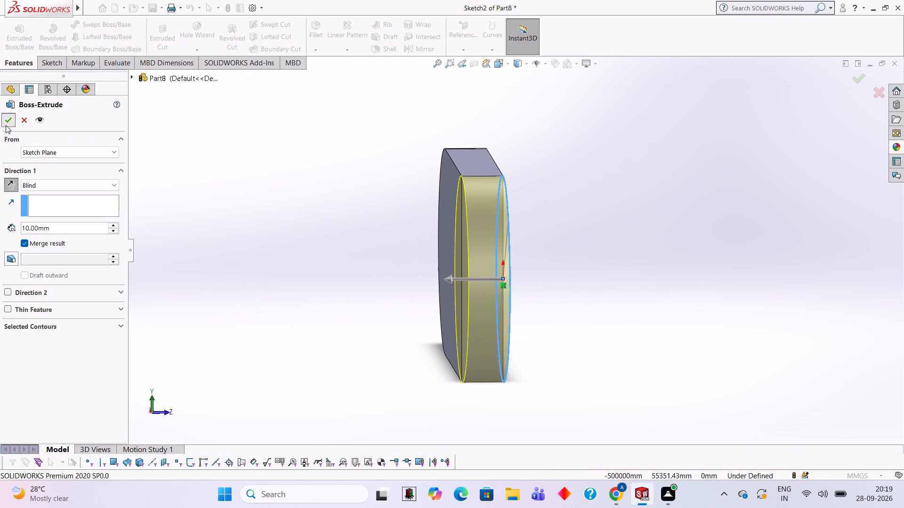
# Sketch a 50 mm diameter circle centred on the origin on the front face of the plate, now rounded at both ends.
pyautogui.moveTo(755, 249); pyautogui.dragTo(754, 243)
pyautogui.moveTo(754, 241); pyautogui.dragTo(683, 206, button='middle')
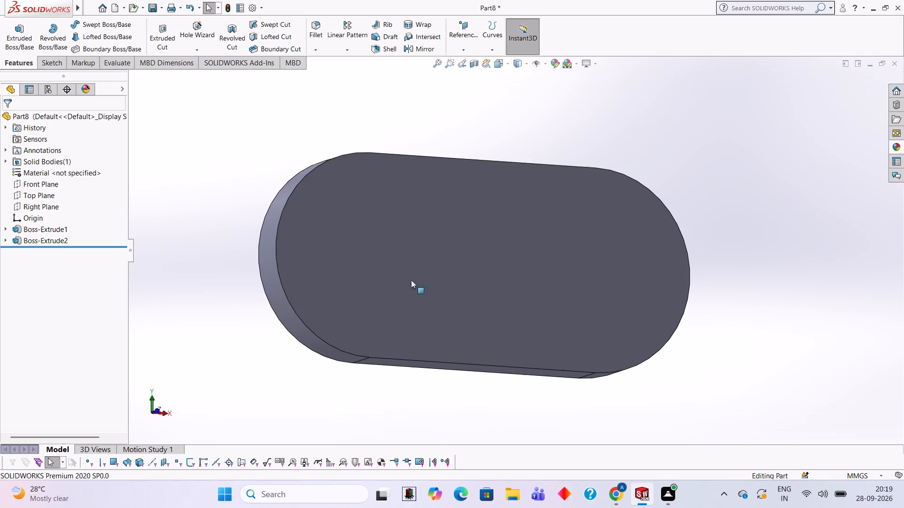
pyautogui.click(388, 270)
pyautogui.click(429, 246)
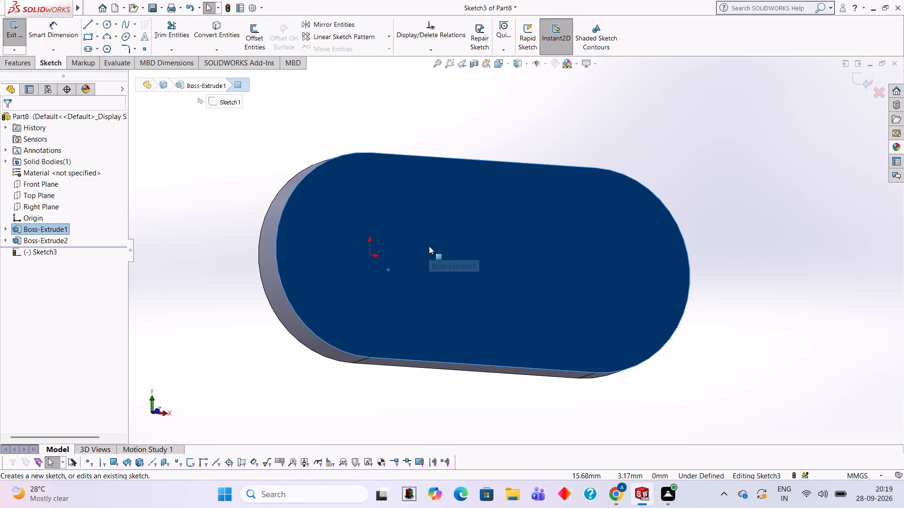
pyautogui.hotkey('ctrl', '8')
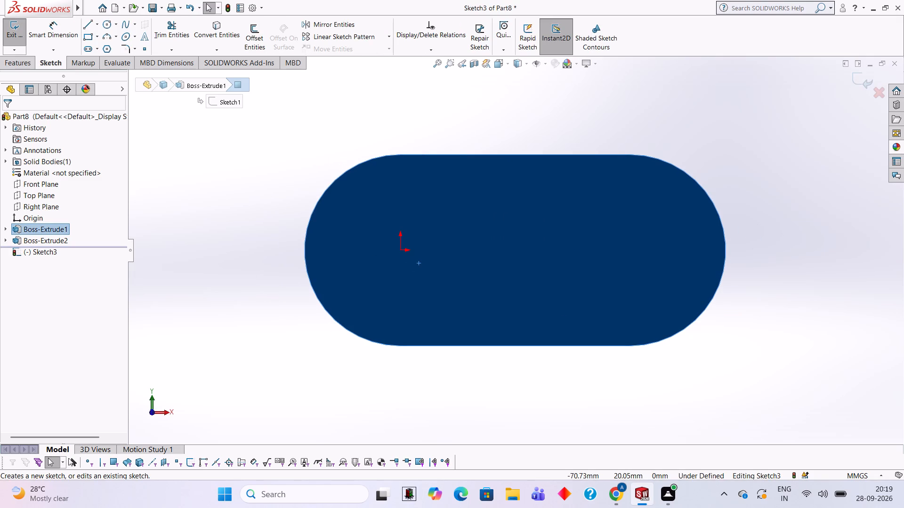
pyautogui.click(104, 28)
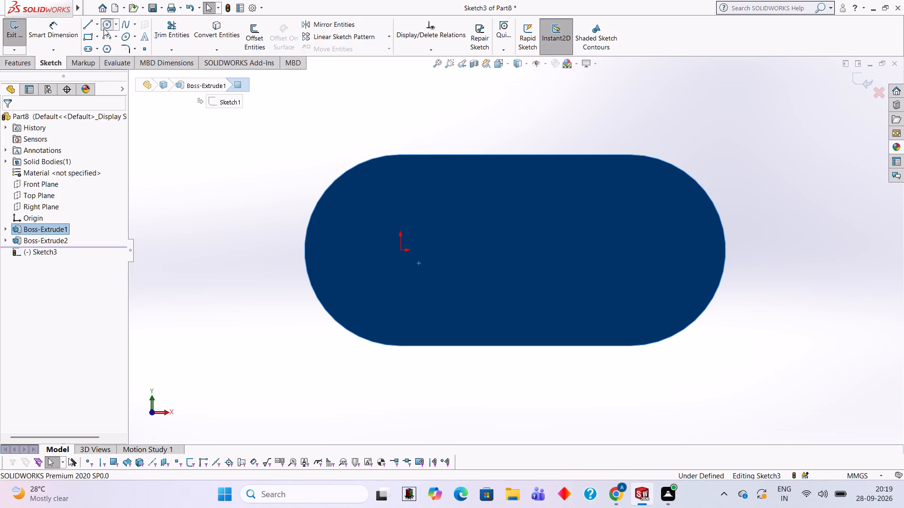
pyautogui.click(400, 249)
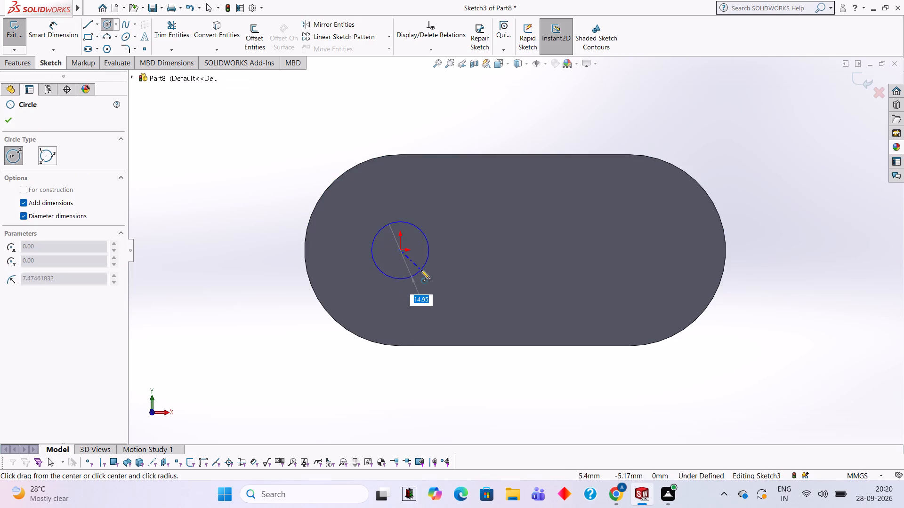
pyautogui.write('50')
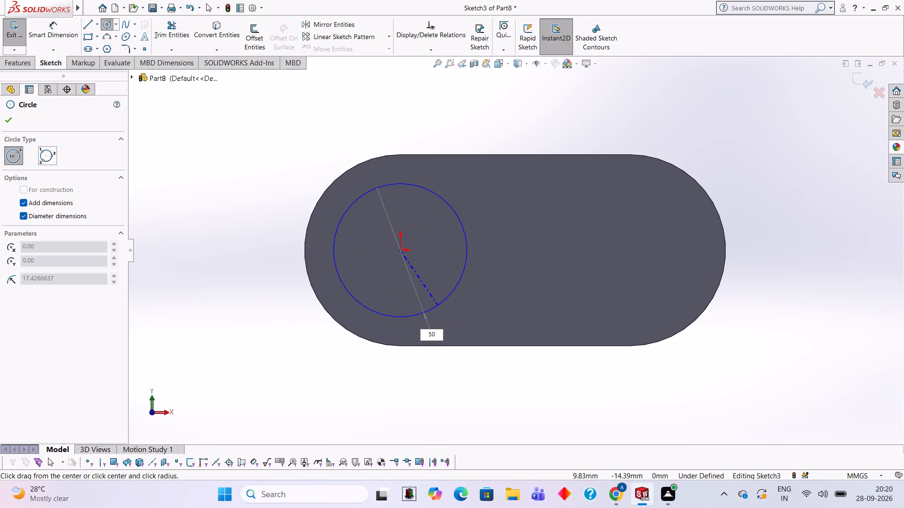
pyautogui.press('Return')
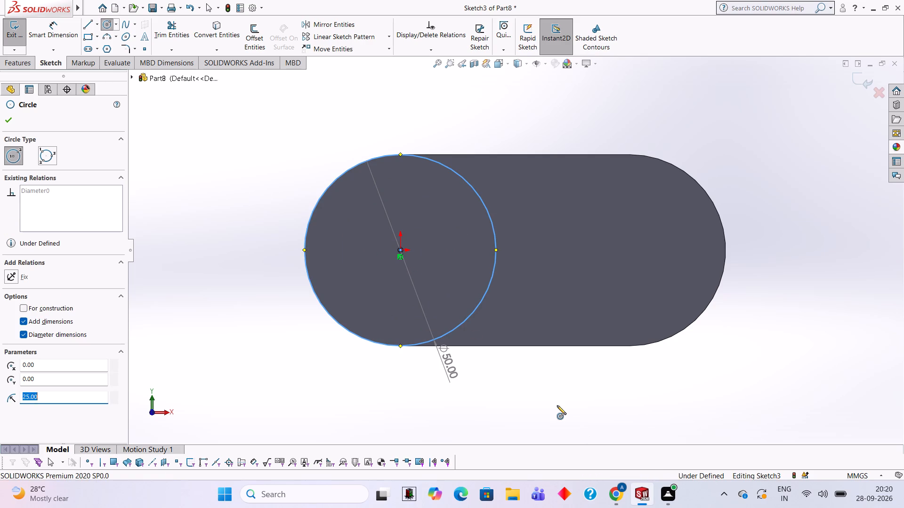
# Extrude the new 50 mm circle as a blind boss outward from the plate's front face.
pyautogui.moveTo(557, 405); pyautogui.dragTo(558, 264, button='middle')
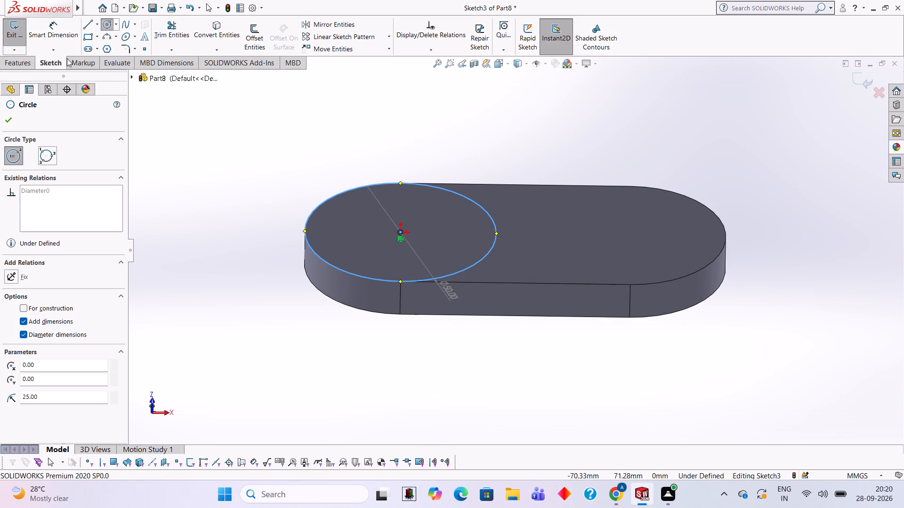
pyautogui.click(9, 64)
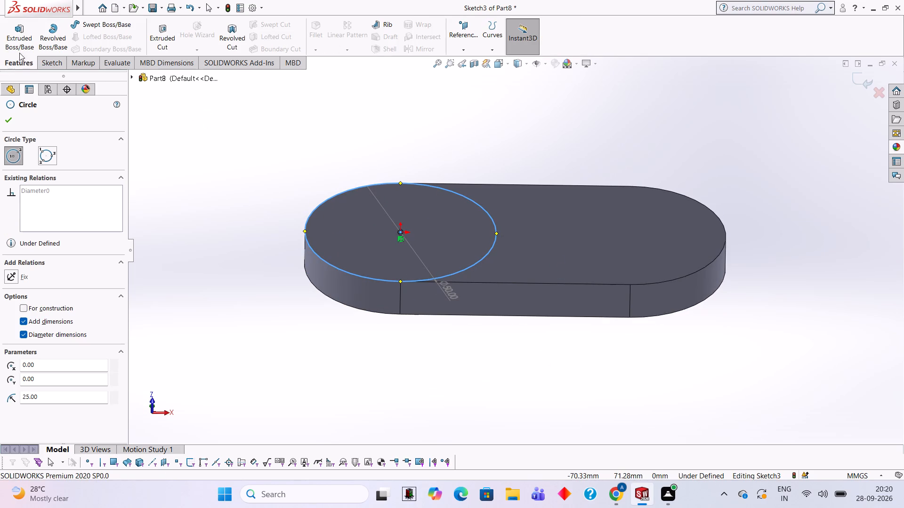
pyautogui.click(24, 41)
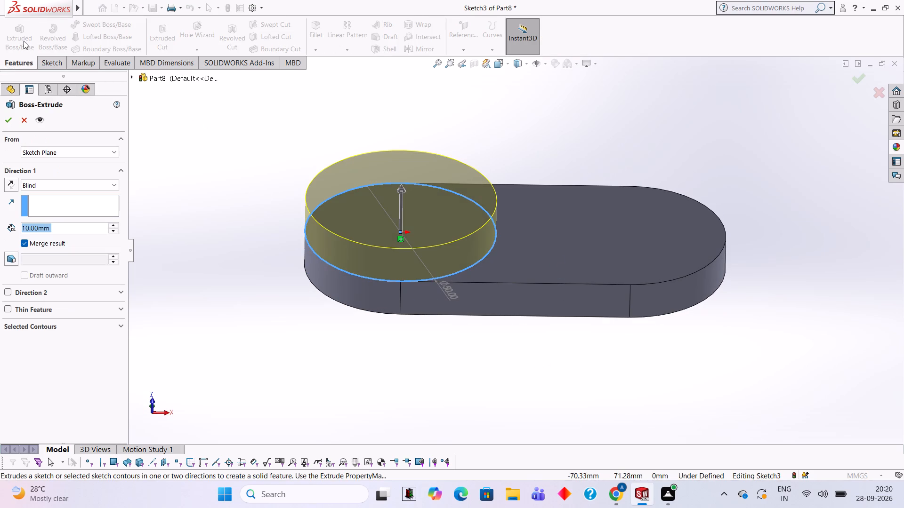
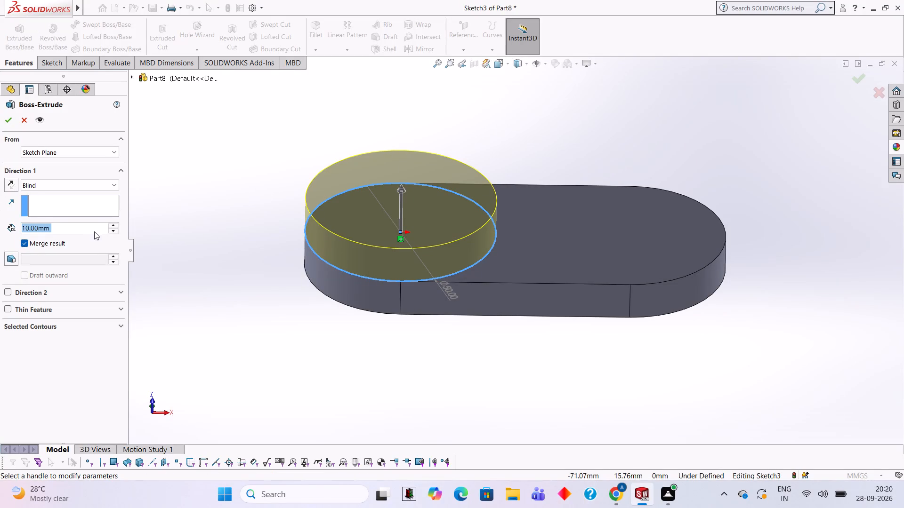
# Set the boss extrusion depth to 20 mm and finish the extrusion.
pyautogui.write('20')
pyautogui.press('Return')
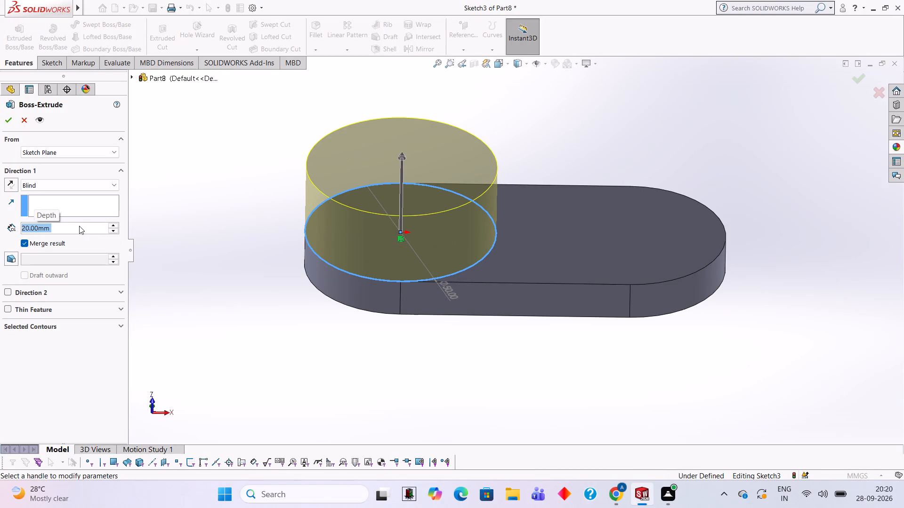
pyautogui.click(6, 124)
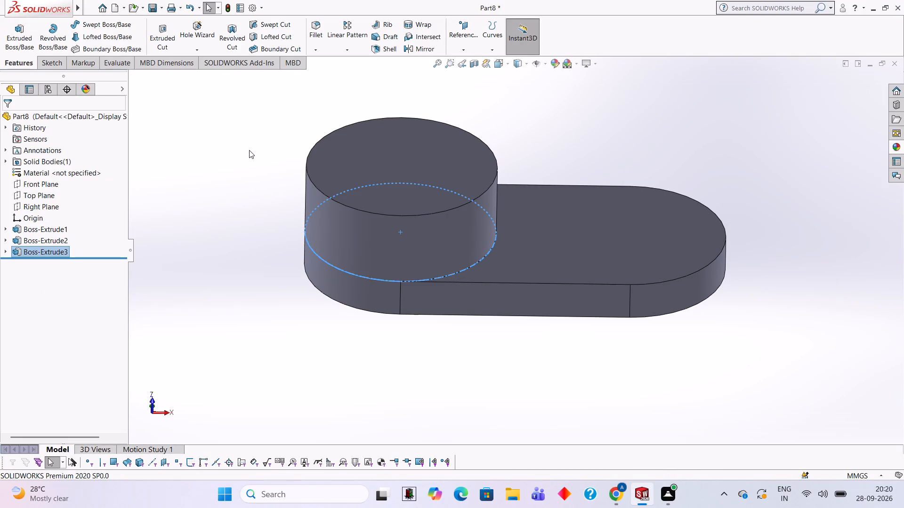
pyautogui.click(249, 150)
# Sketch a 20 mm diameter circle centred on the origin on the top face of the 50 mm boss.
pyautogui.moveTo(499, 343); pyautogui.dragTo(497, 210, button='middle')
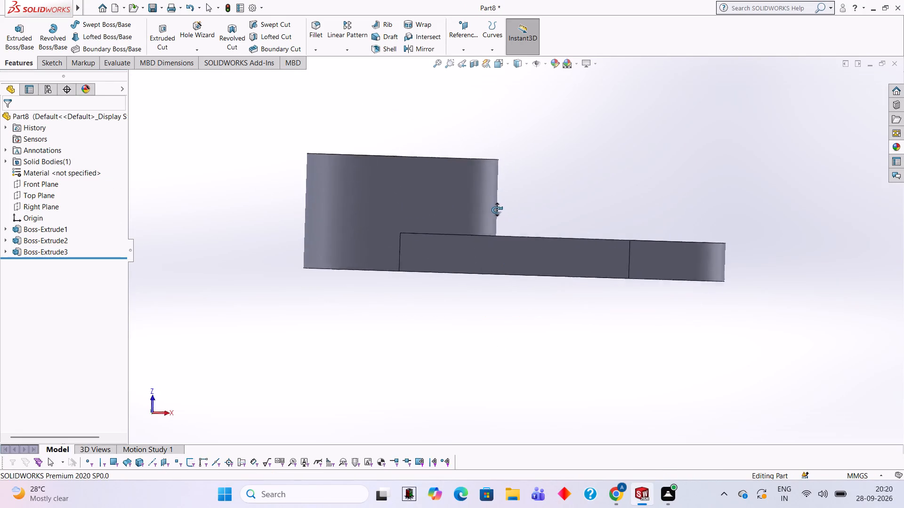
pyautogui.moveTo(497, 210); pyautogui.dragTo(503, 214, button='middle')
pyautogui.moveTo(560, 170); pyautogui.dragTo(569, 291, button='middle')
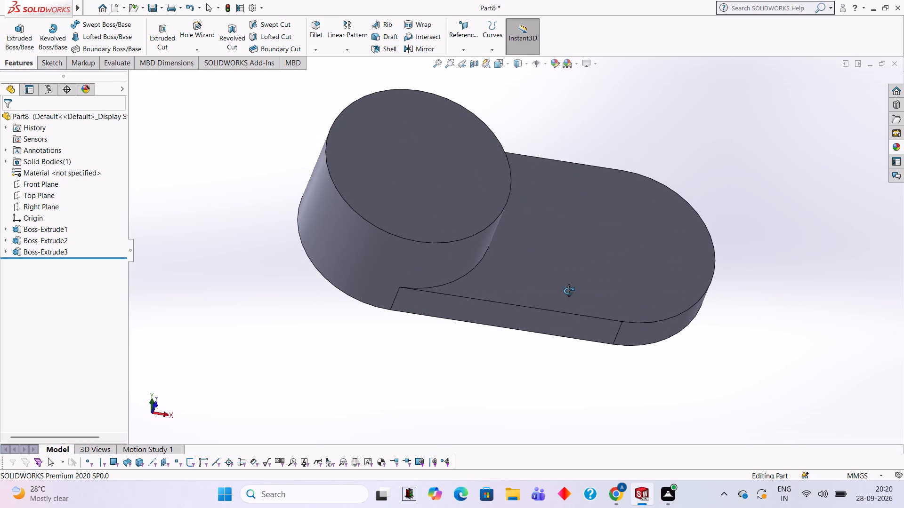
pyautogui.moveTo(569, 291); pyautogui.dragTo(568, 367, button='middle')
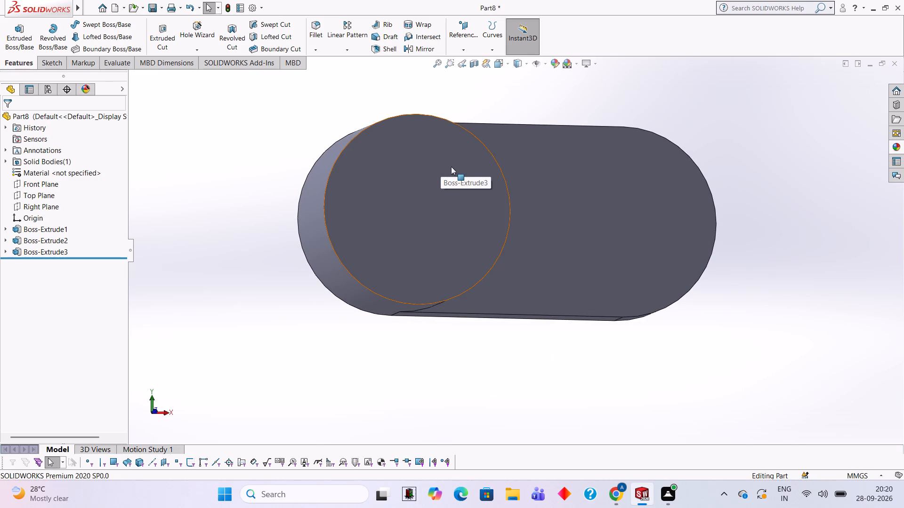
pyautogui.click(439, 212)
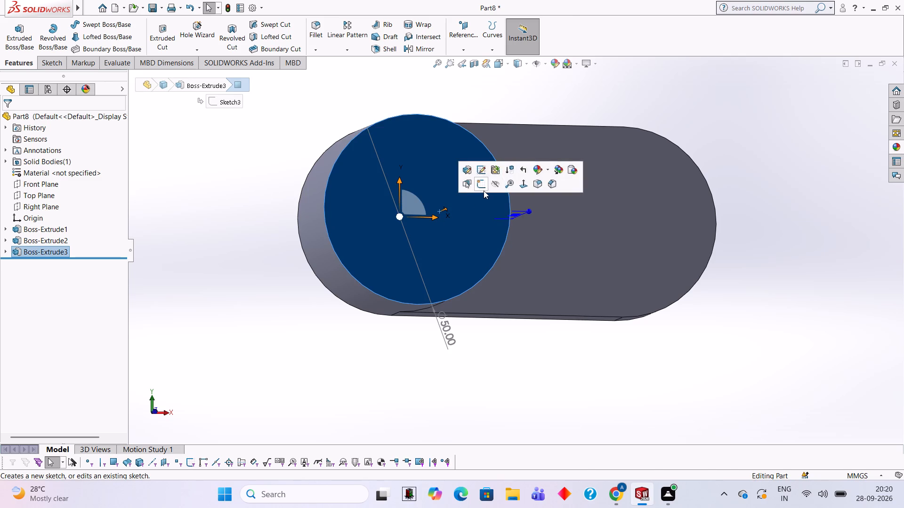
pyautogui.click(479, 188)
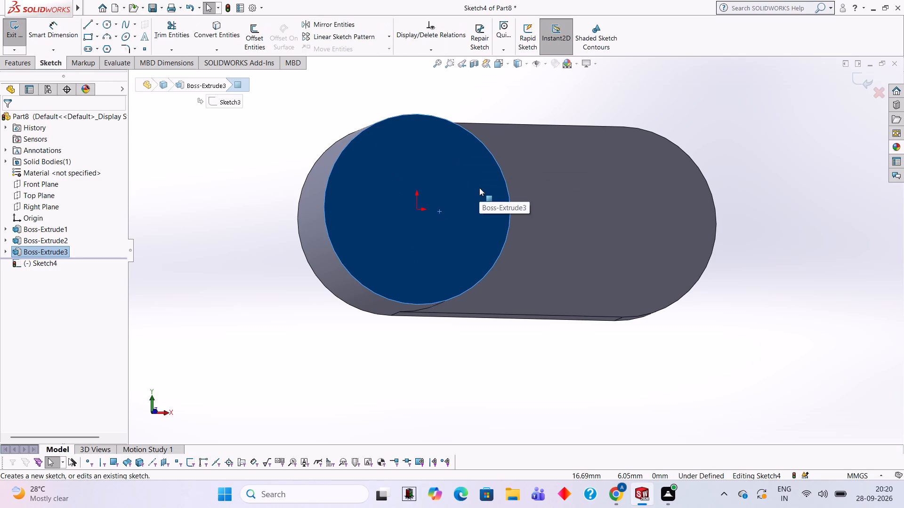
pyautogui.hotkey('ctrl', '8')
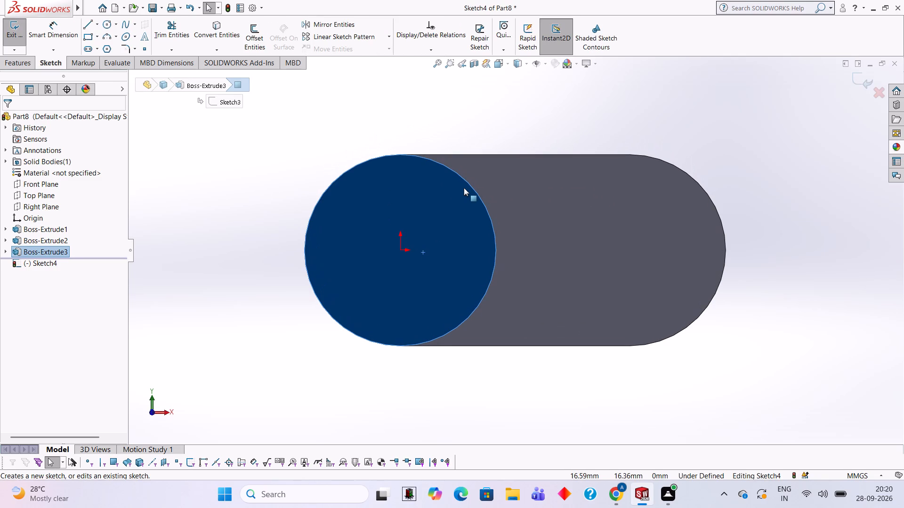
pyautogui.click(109, 24)
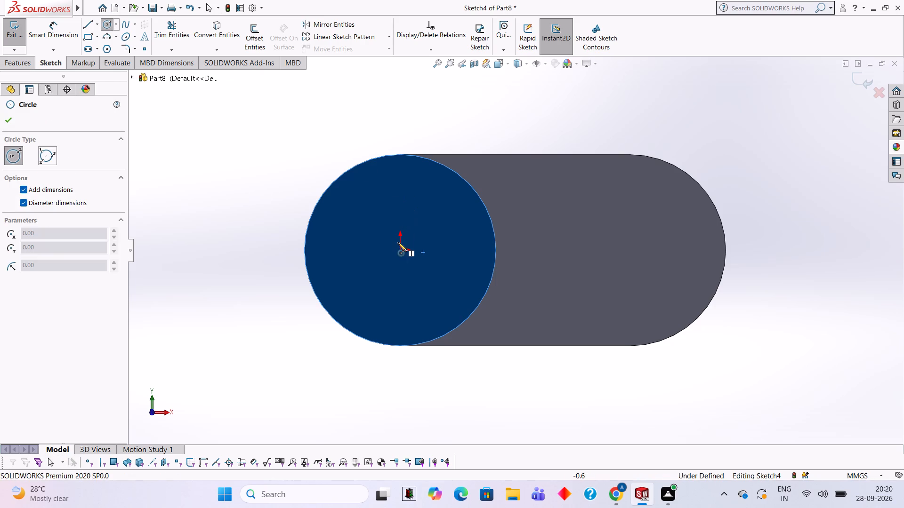
pyautogui.click(400, 250)
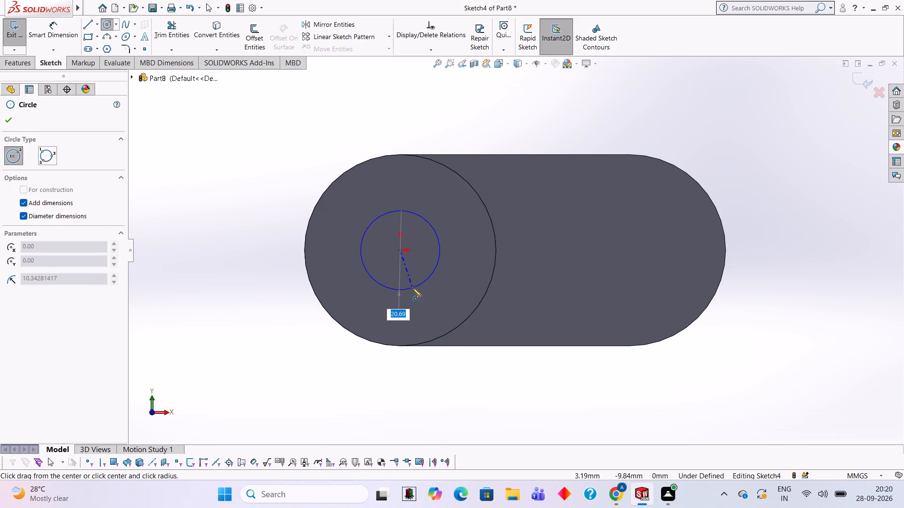
pyautogui.write('20')
pyautogui.press('Return')
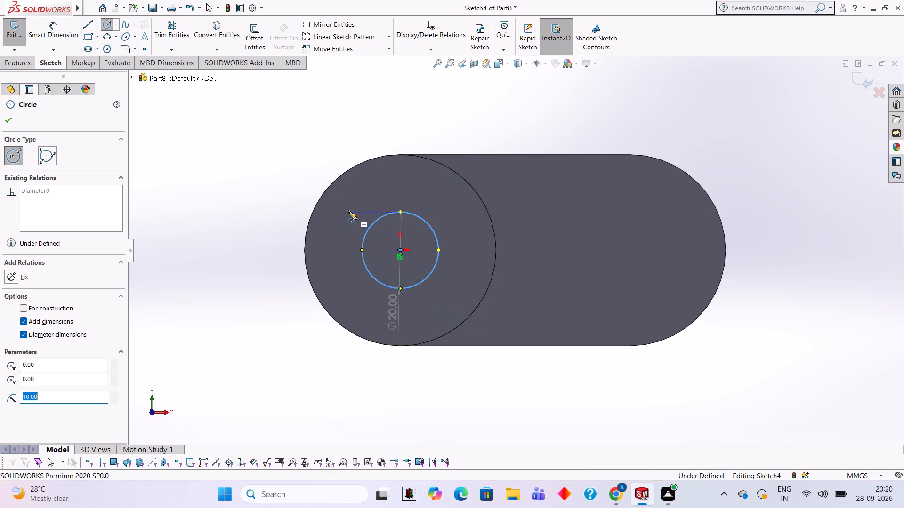
pyautogui.click(308, 113)
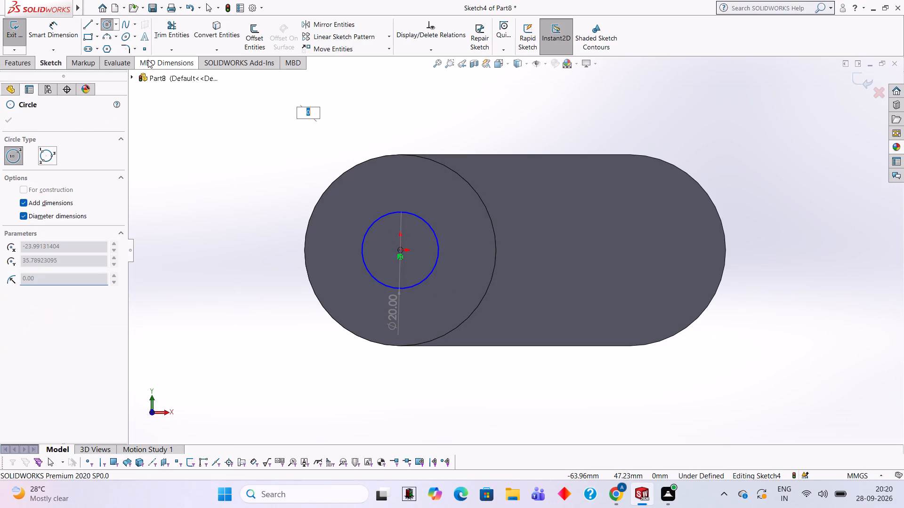
pyautogui.press('Escape')
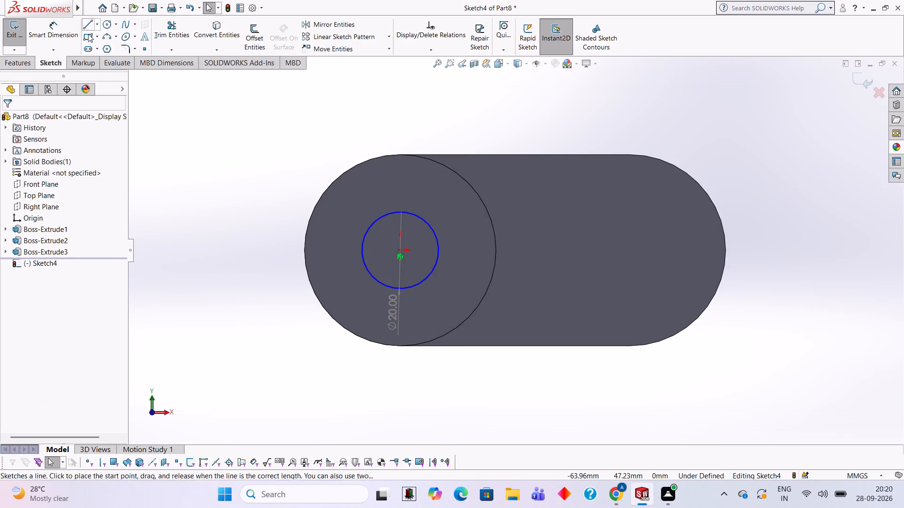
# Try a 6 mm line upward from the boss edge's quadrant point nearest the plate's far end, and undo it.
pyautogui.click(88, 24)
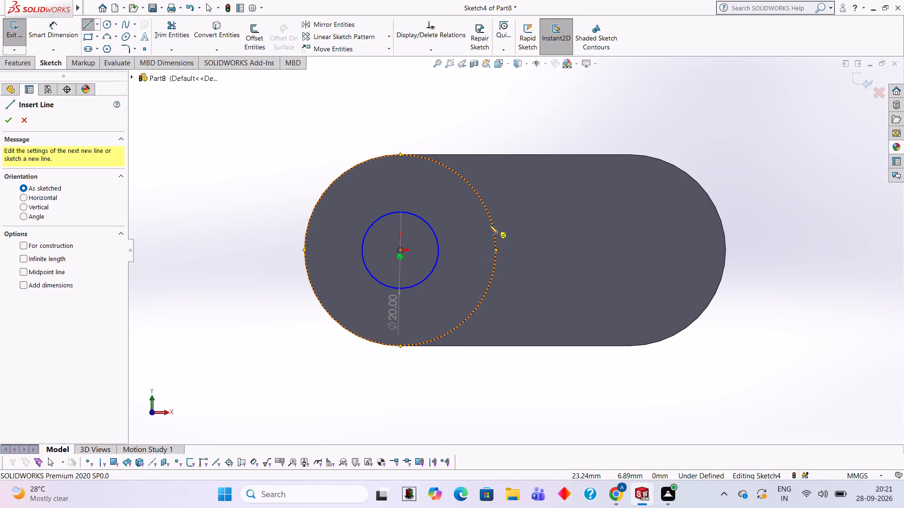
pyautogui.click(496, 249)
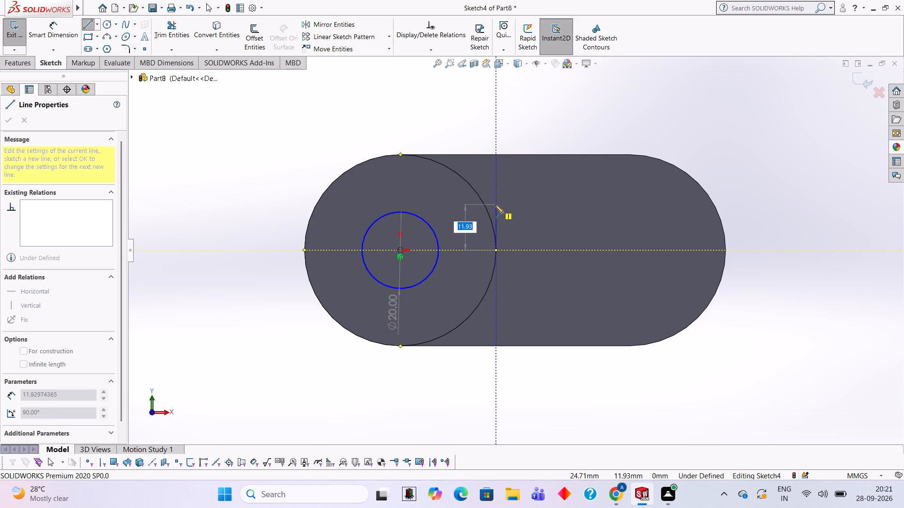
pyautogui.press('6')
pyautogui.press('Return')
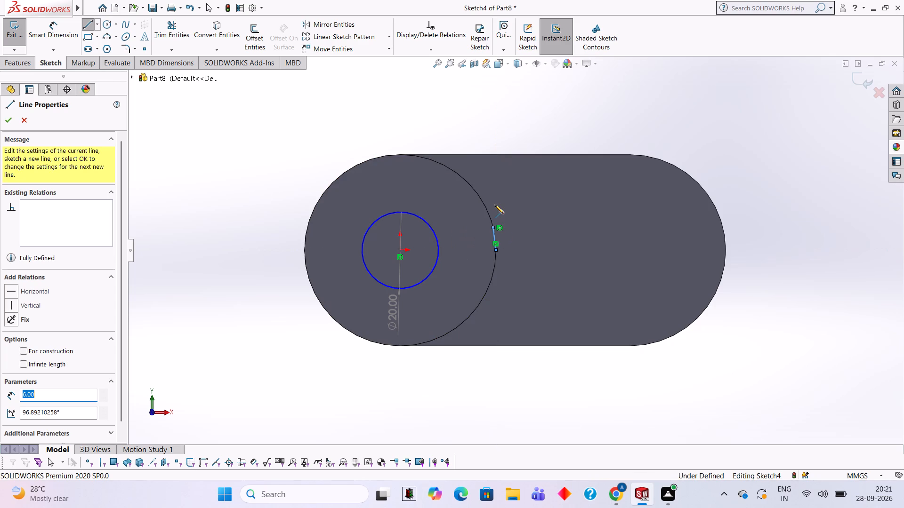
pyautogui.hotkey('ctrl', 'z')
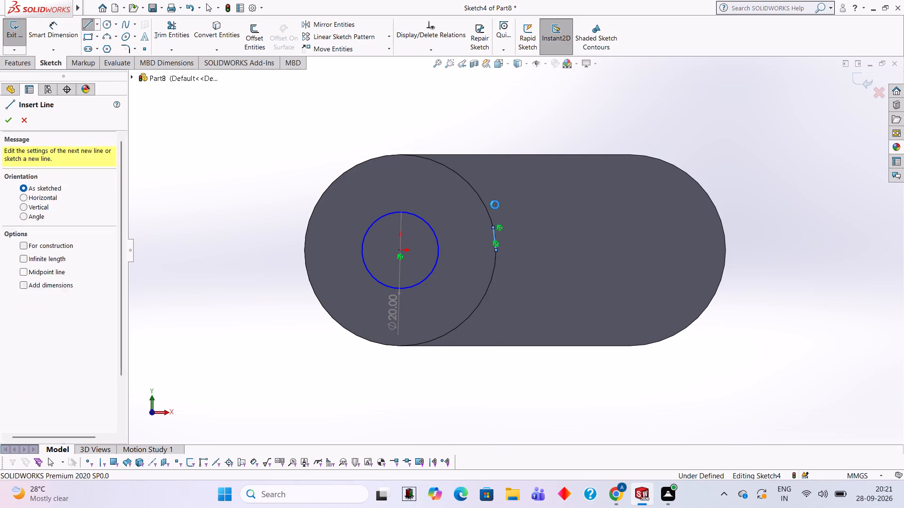
# From the boss edge's inner quadrant point, draw a 6 mm vertical line up, a 12 mm line down, and a horizontal line to the opposite edge.
pyautogui.scroll(-1, 521, 238)
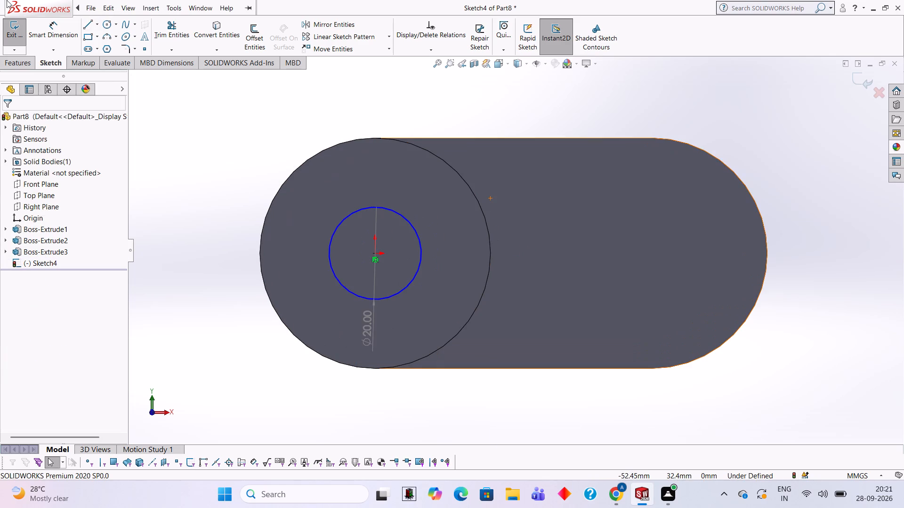
pyautogui.click(89, 21)
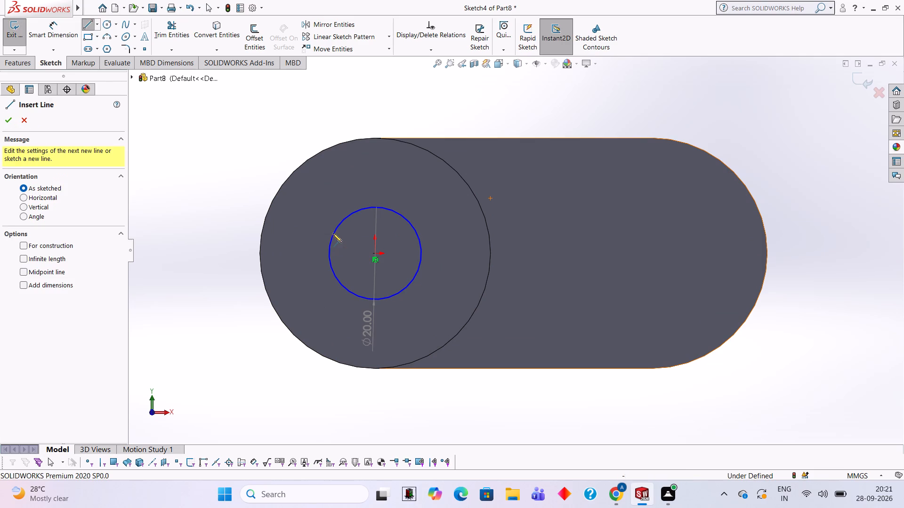
pyautogui.click(490, 253)
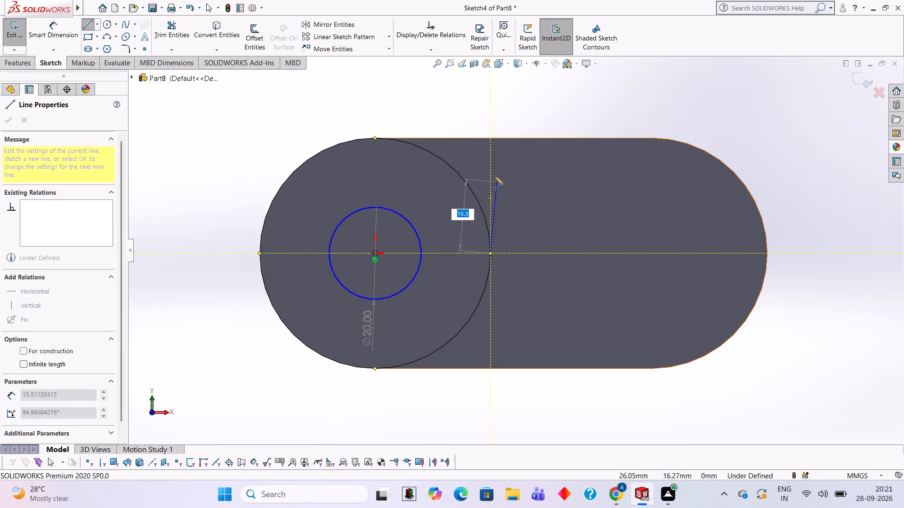
pyautogui.press('6')
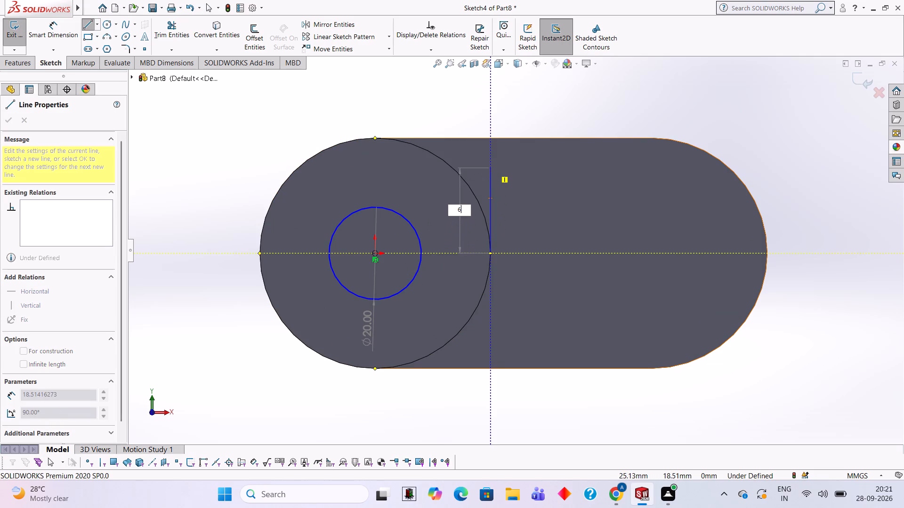
pyautogui.press('Return')
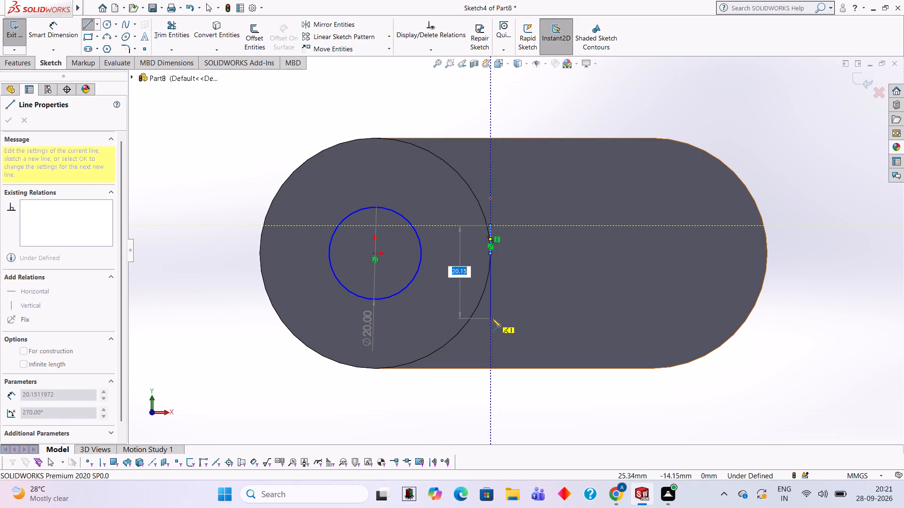
pyautogui.write('12')
pyautogui.press('Return')
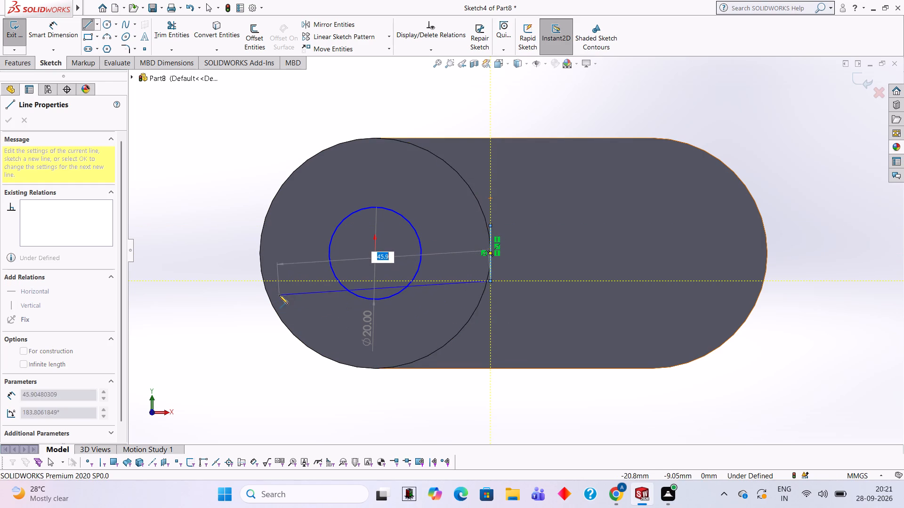
pyautogui.click(263, 281)
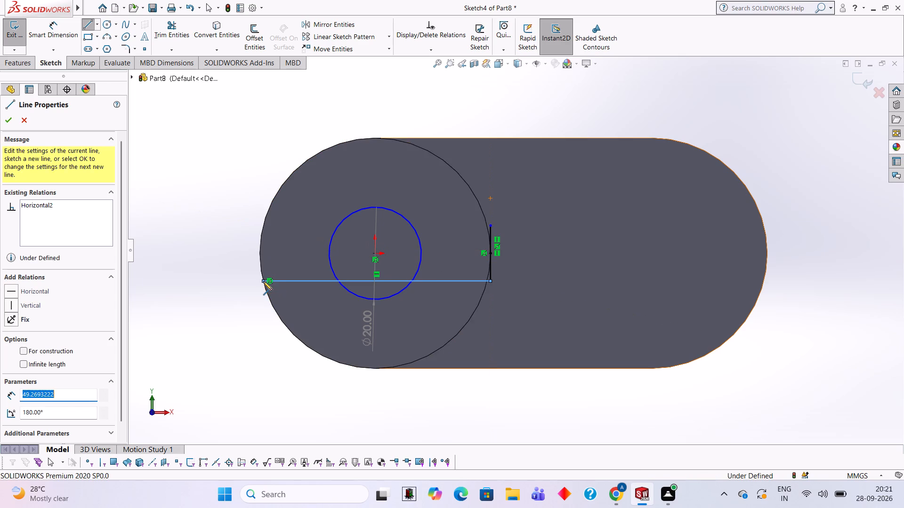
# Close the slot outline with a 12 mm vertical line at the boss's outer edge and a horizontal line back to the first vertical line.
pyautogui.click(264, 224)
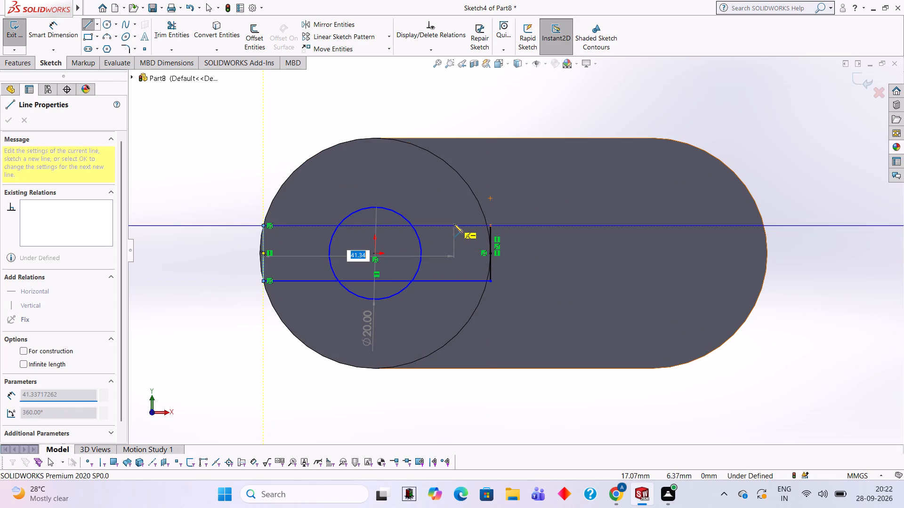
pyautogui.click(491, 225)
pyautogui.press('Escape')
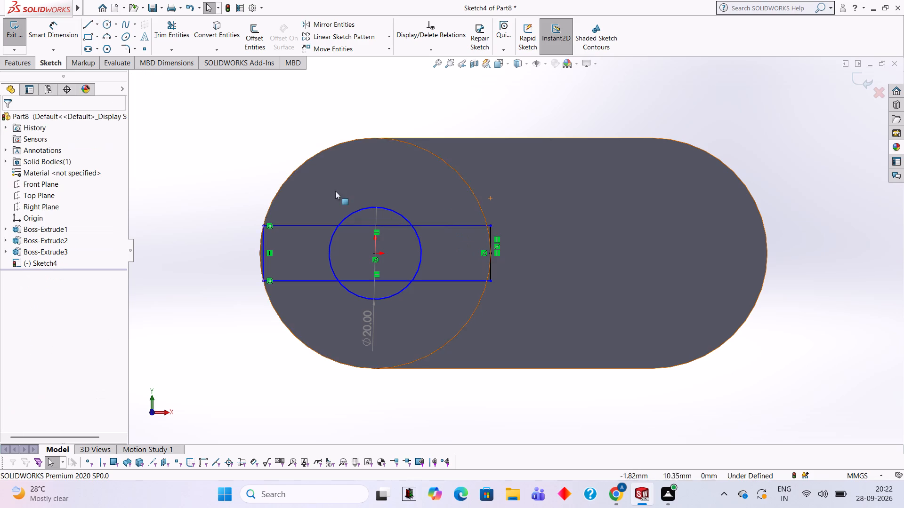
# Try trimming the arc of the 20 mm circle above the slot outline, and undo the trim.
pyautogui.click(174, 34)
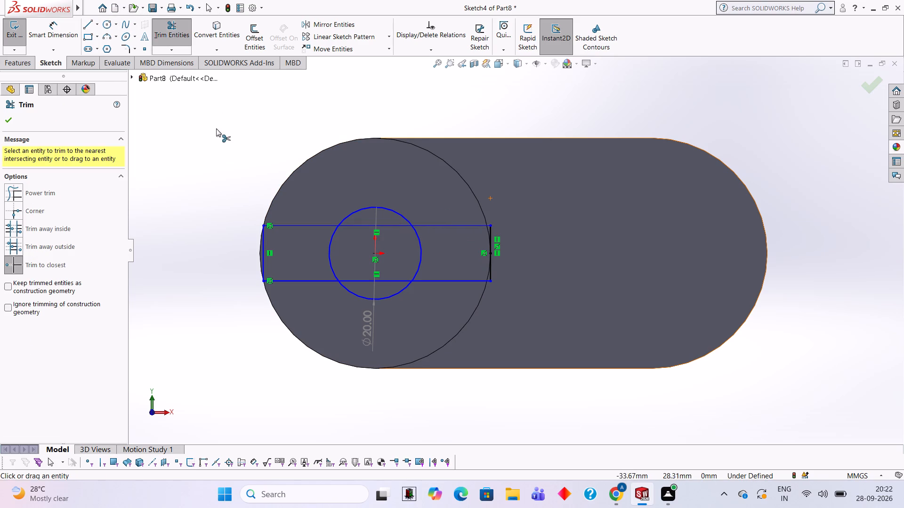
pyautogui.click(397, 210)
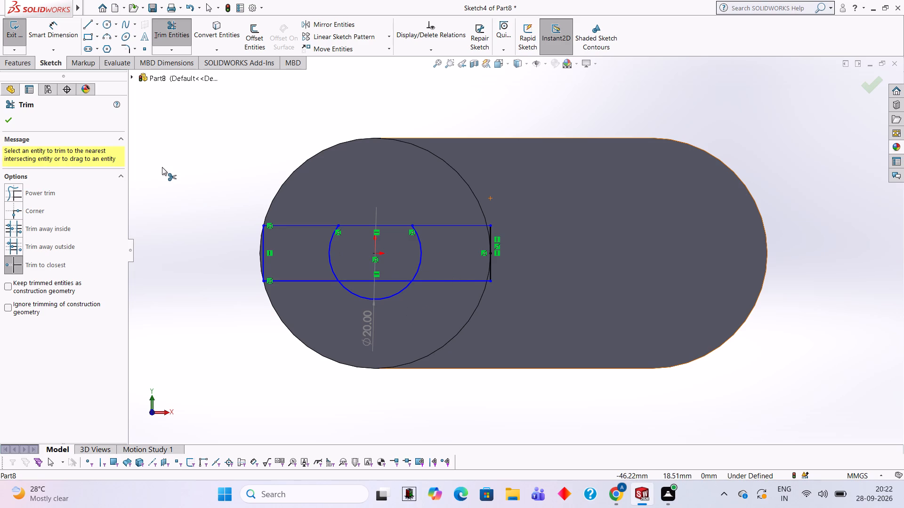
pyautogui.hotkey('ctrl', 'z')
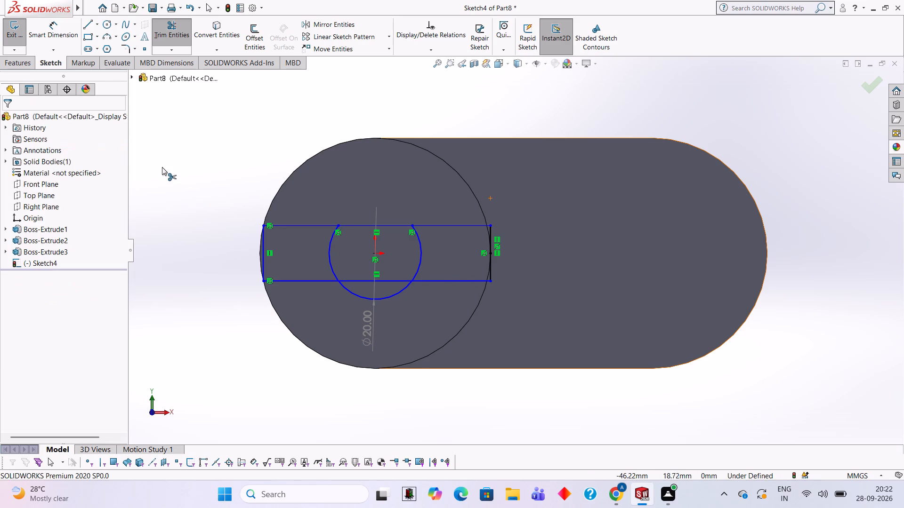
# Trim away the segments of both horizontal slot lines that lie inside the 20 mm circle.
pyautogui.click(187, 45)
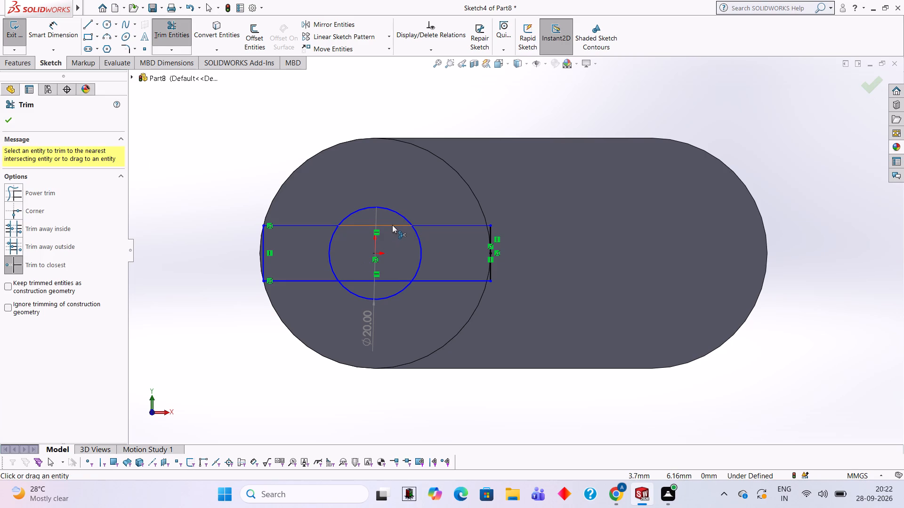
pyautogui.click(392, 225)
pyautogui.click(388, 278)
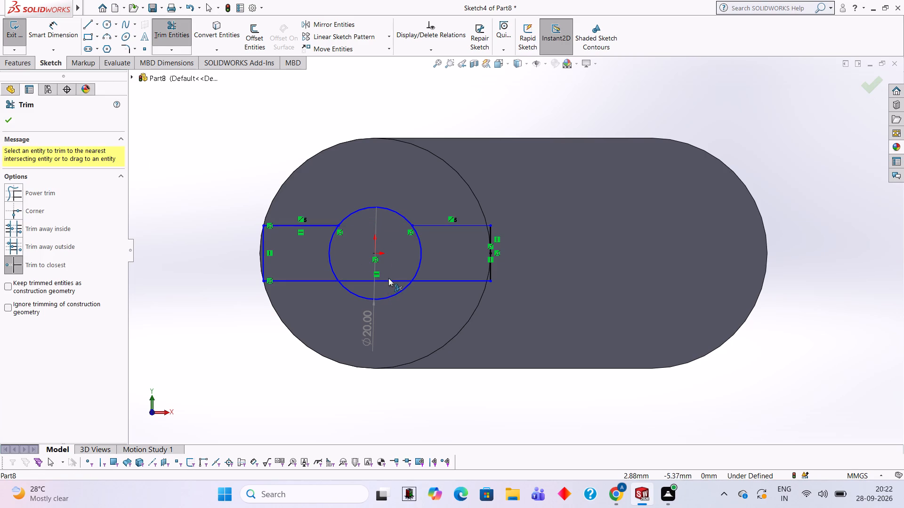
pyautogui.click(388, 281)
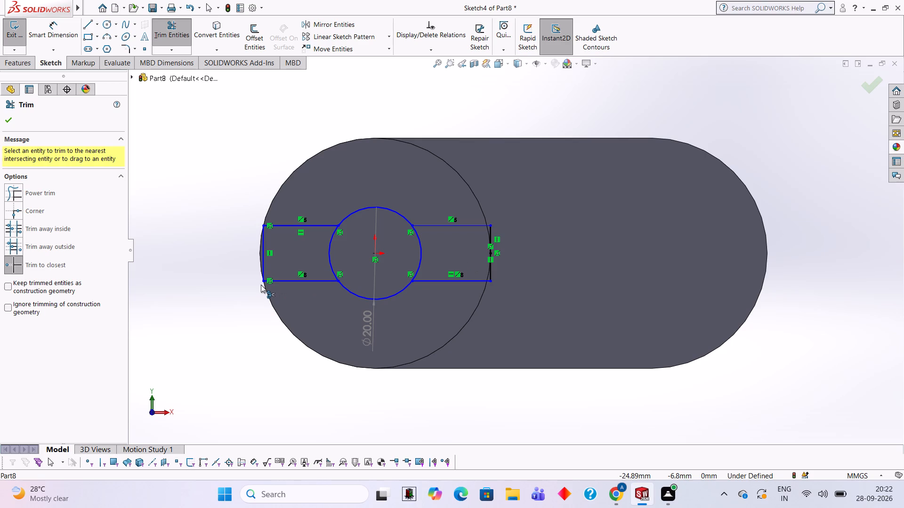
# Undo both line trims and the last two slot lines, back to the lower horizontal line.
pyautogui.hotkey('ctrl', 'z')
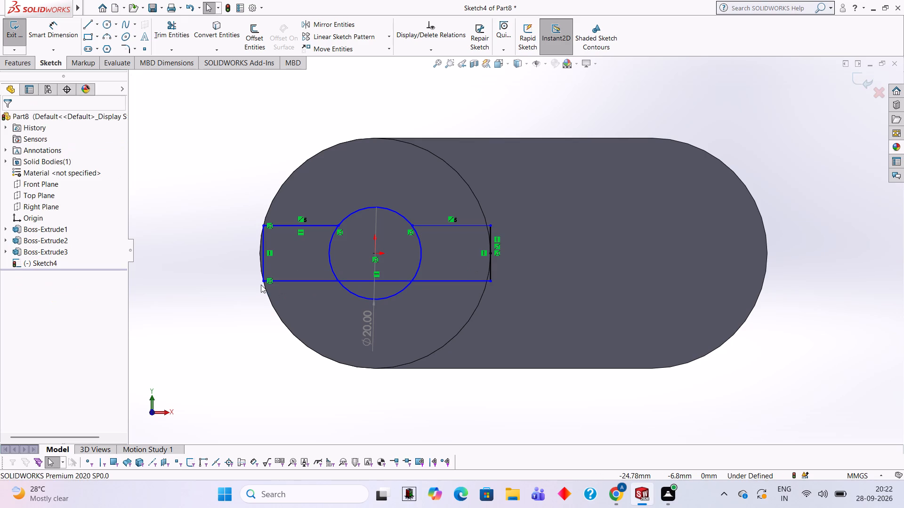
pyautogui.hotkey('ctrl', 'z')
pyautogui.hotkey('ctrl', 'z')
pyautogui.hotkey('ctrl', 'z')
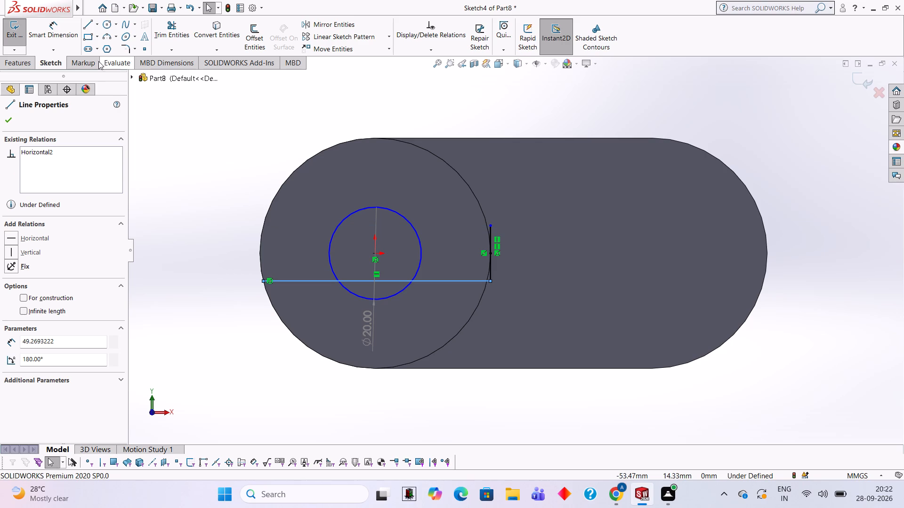
# Undo the lower horizontal slot line, leaving the 12 mm vertical line at the boss's edge.
pyautogui.click(86, 25)
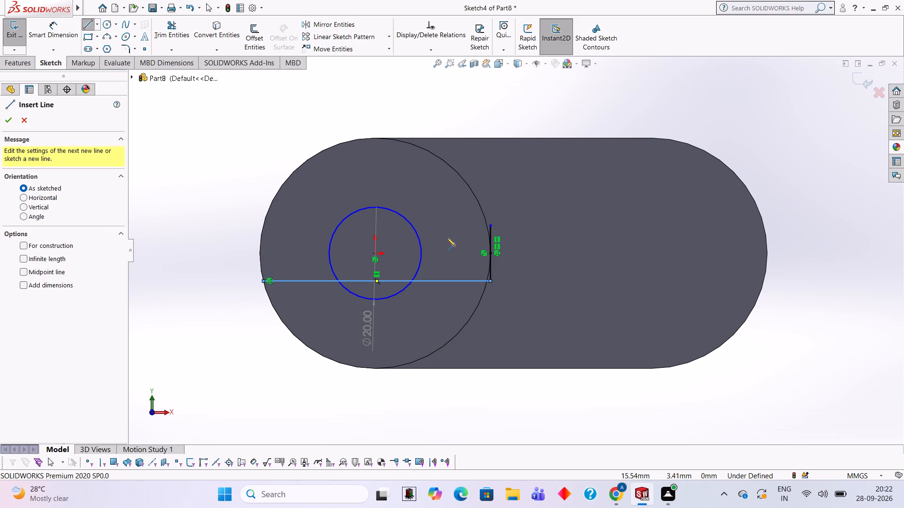
pyautogui.hotkey('ctrl', 'z')
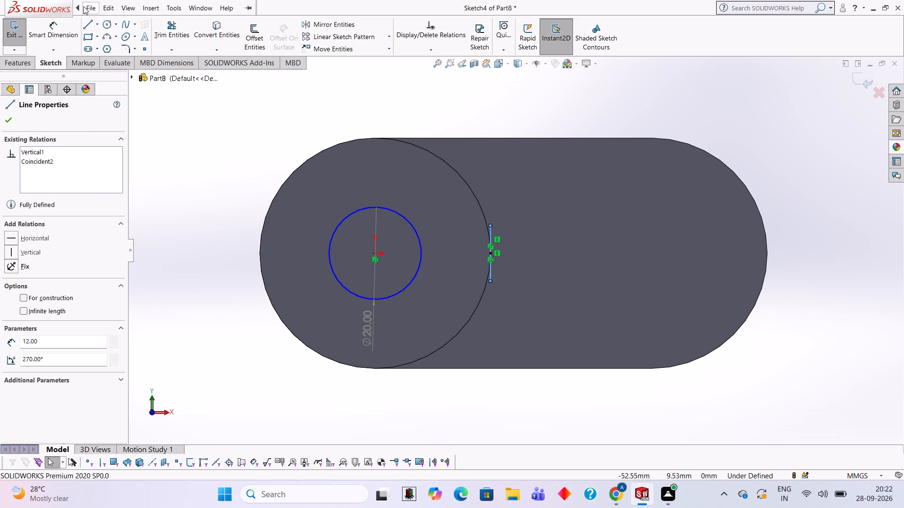
pyautogui.click(252, 112)
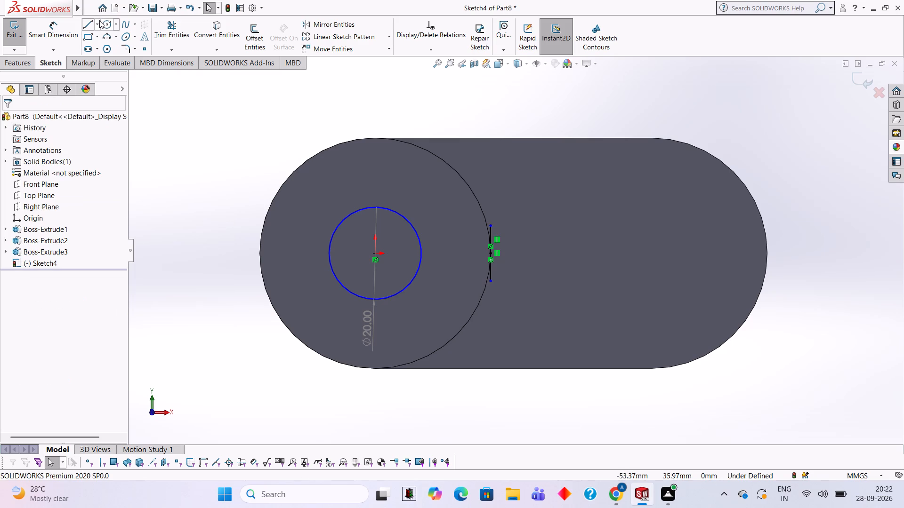
# Draw the rest of the slot outline: a 50 mm lower horizontal line, a 12 mm vertical line and a 50 mm upper horizontal line.
pyautogui.click(87, 24)
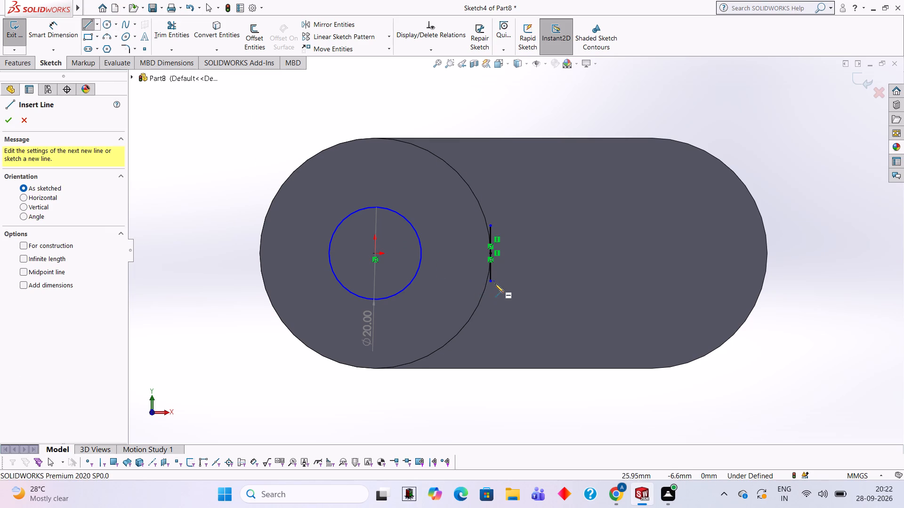
pyautogui.click(490, 281)
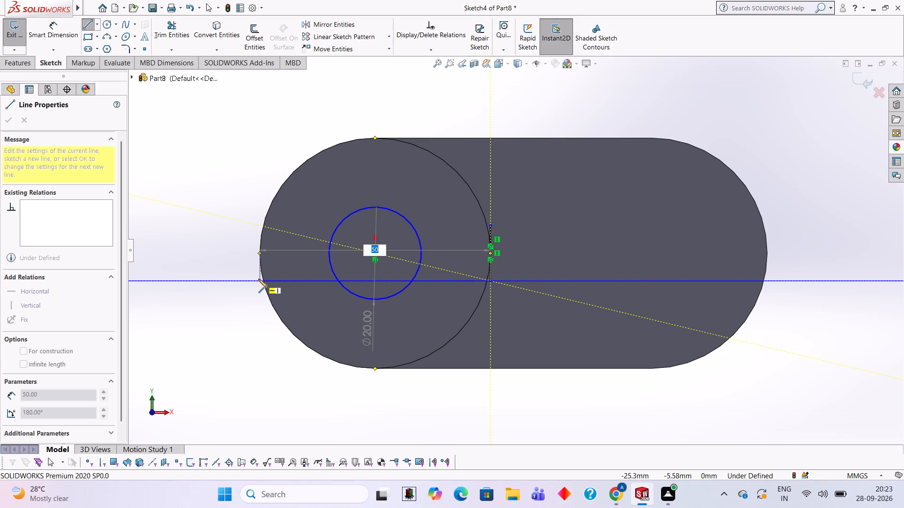
pyautogui.click(258, 279)
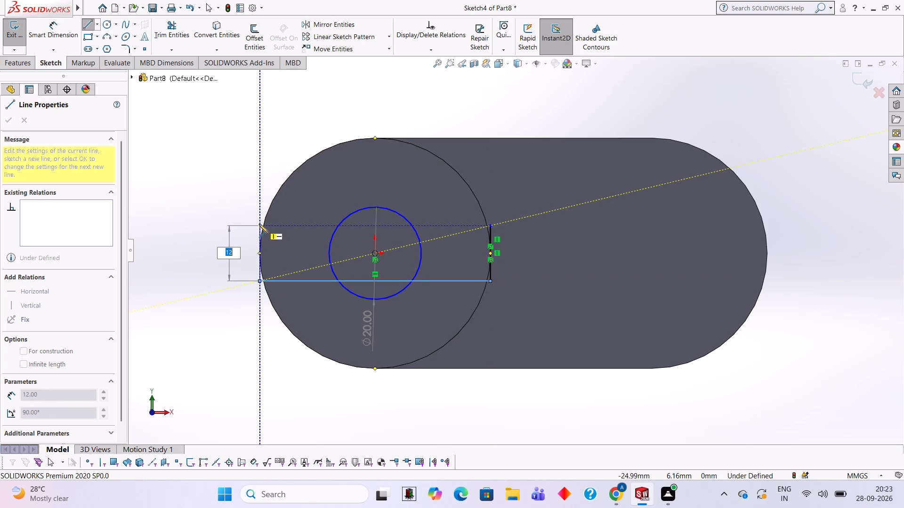
pyautogui.write('12')
pyautogui.press('Return')
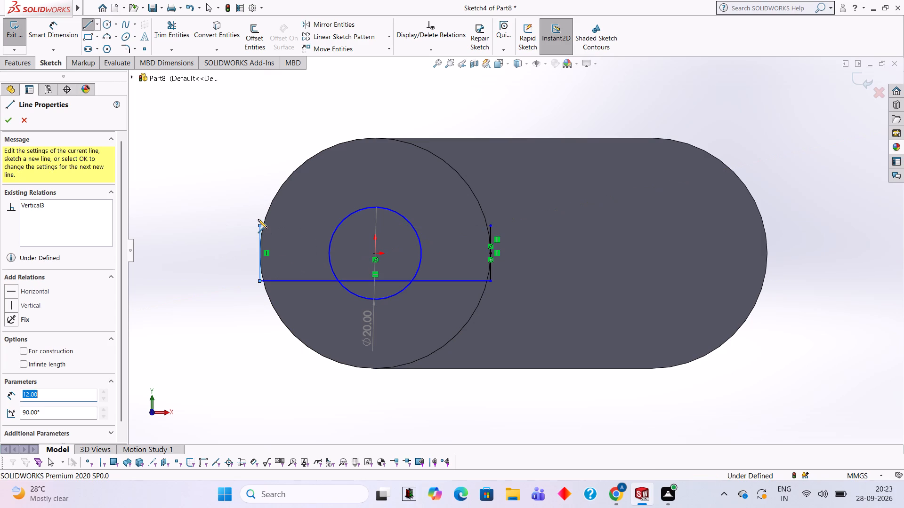
pyautogui.click(490, 225)
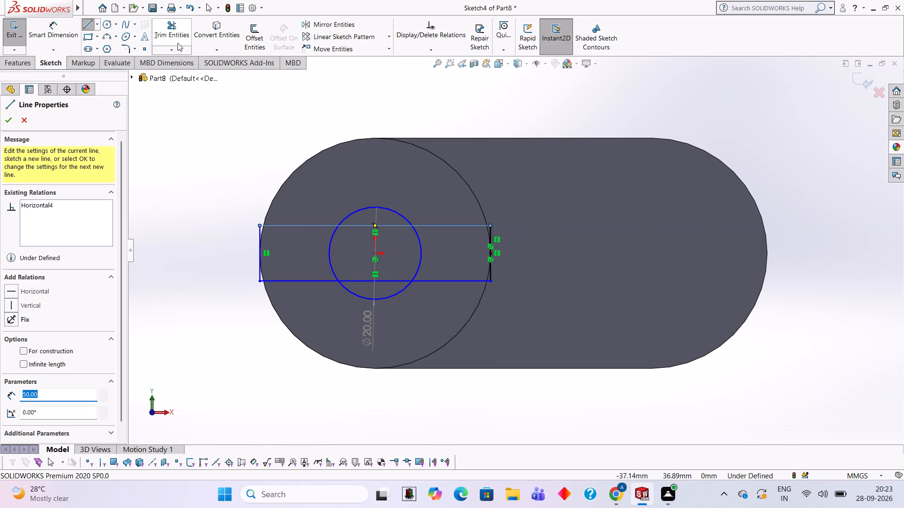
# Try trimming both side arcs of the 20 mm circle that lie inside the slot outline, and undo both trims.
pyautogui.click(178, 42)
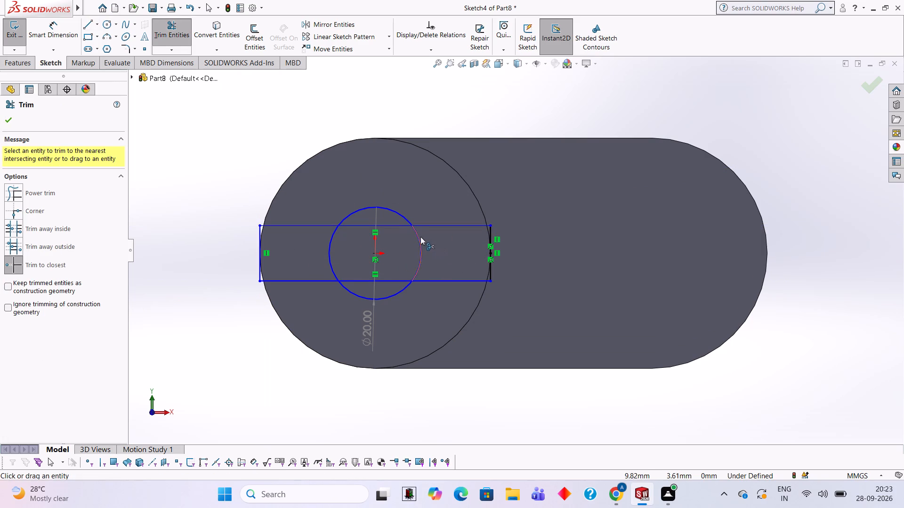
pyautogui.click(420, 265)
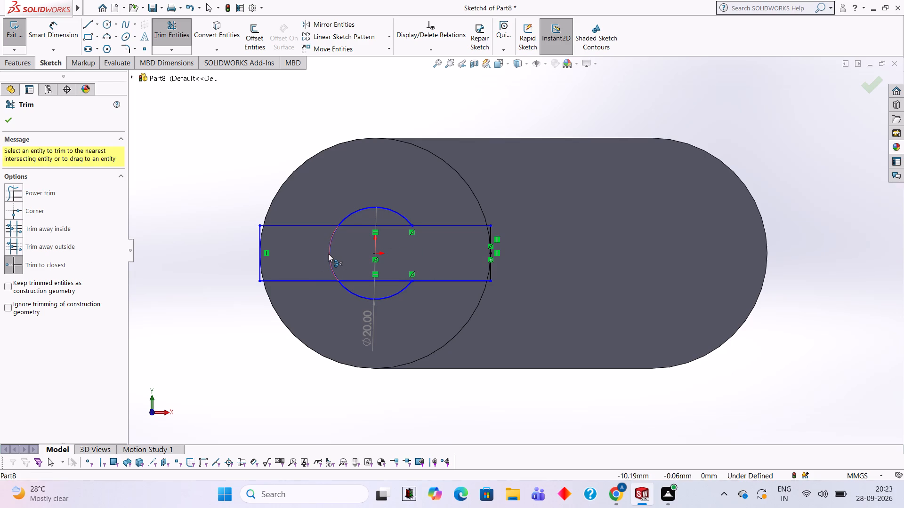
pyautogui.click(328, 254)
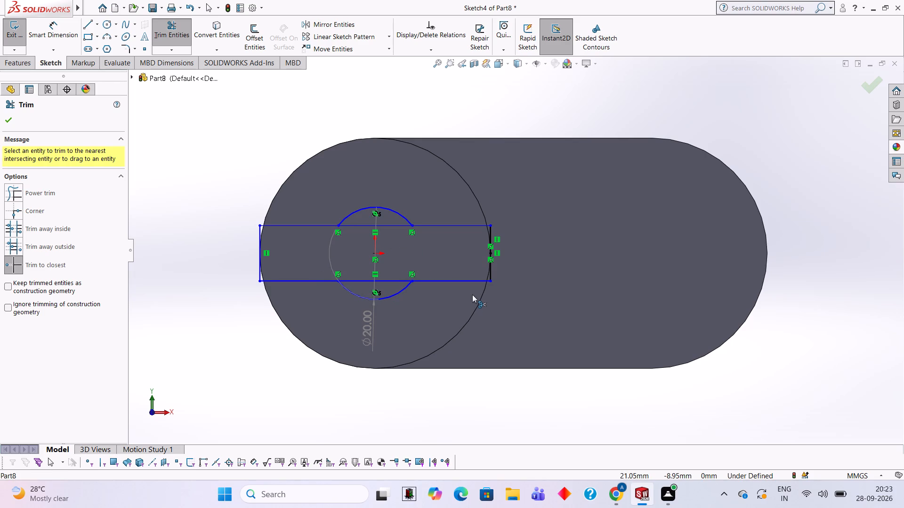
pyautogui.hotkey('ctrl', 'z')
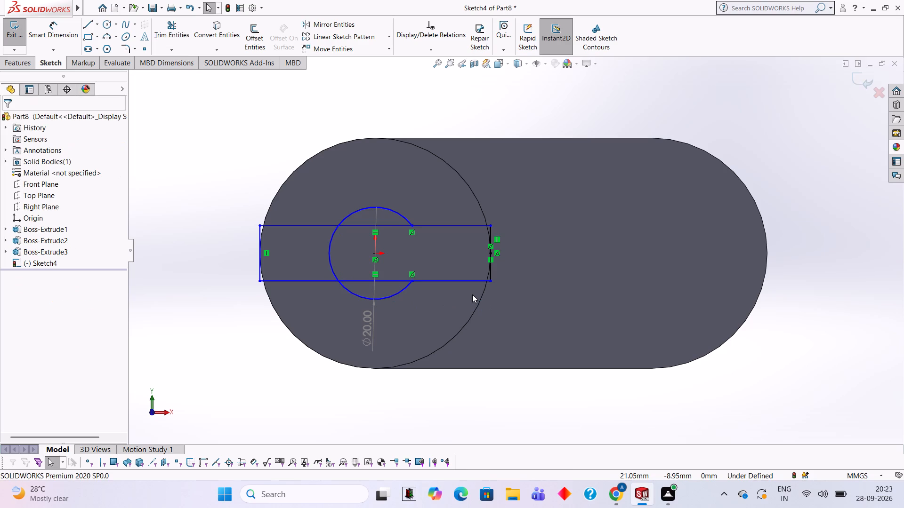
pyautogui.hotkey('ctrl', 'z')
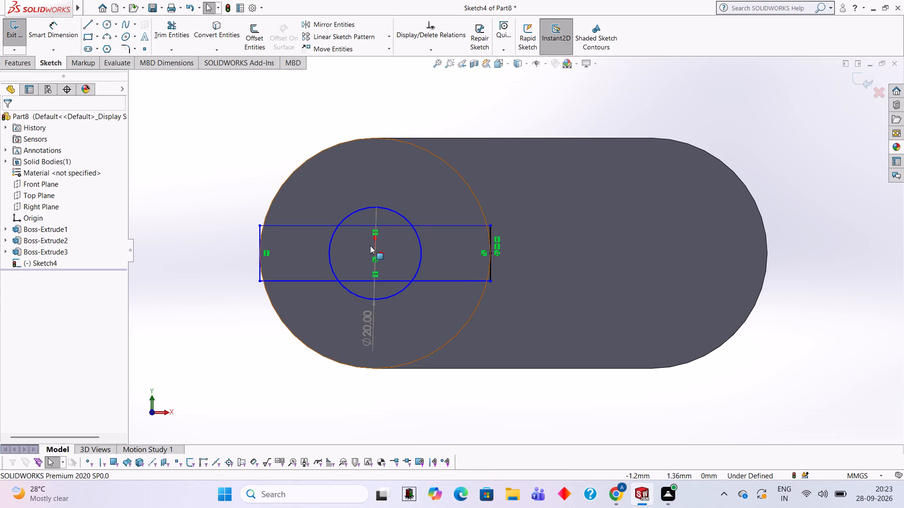
# Trim away the segments of both horizontal slot lines that lie inside the 20 mm circle.
pyautogui.click(173, 40)
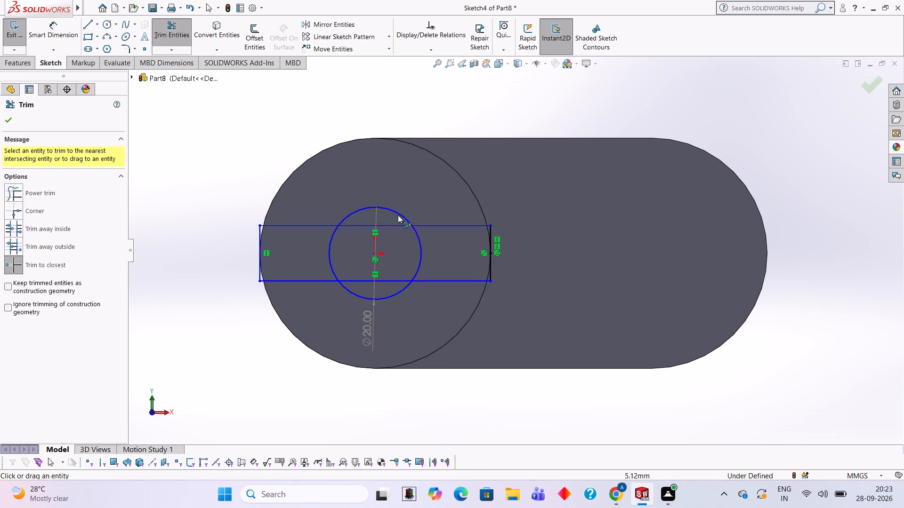
pyautogui.click(394, 227)
pyautogui.click(397, 282)
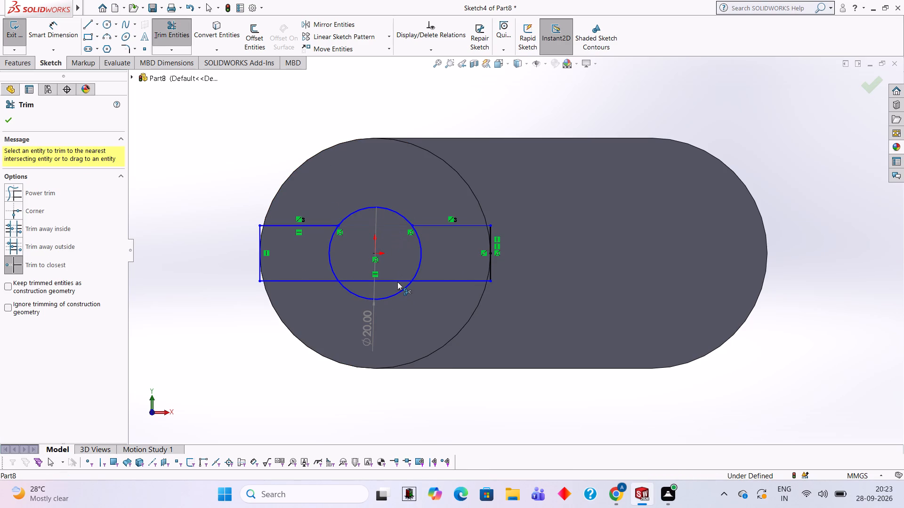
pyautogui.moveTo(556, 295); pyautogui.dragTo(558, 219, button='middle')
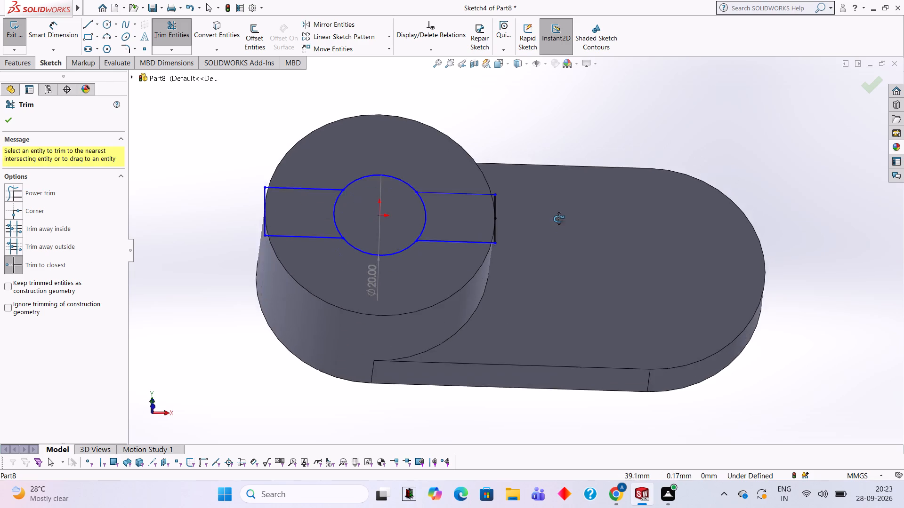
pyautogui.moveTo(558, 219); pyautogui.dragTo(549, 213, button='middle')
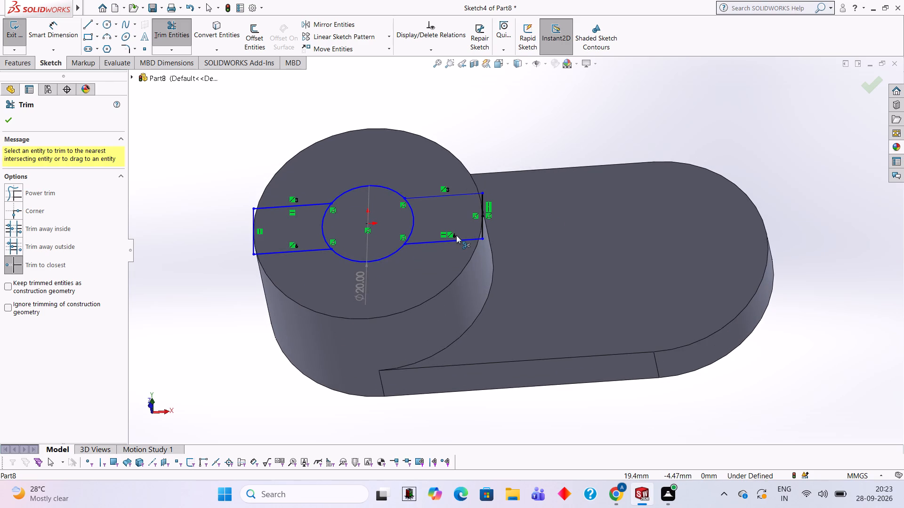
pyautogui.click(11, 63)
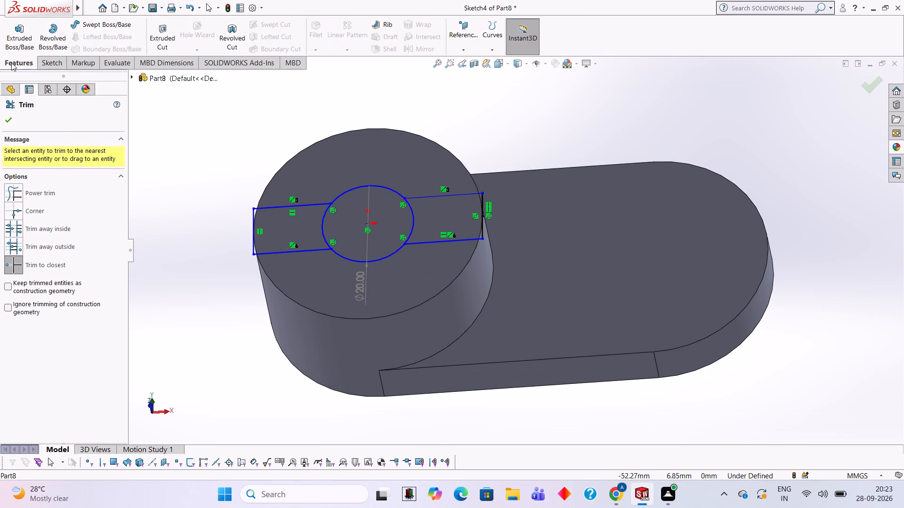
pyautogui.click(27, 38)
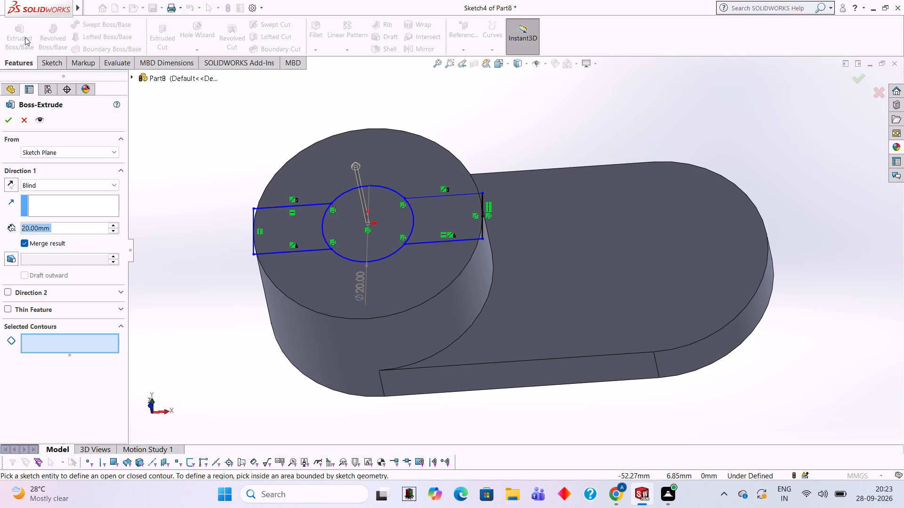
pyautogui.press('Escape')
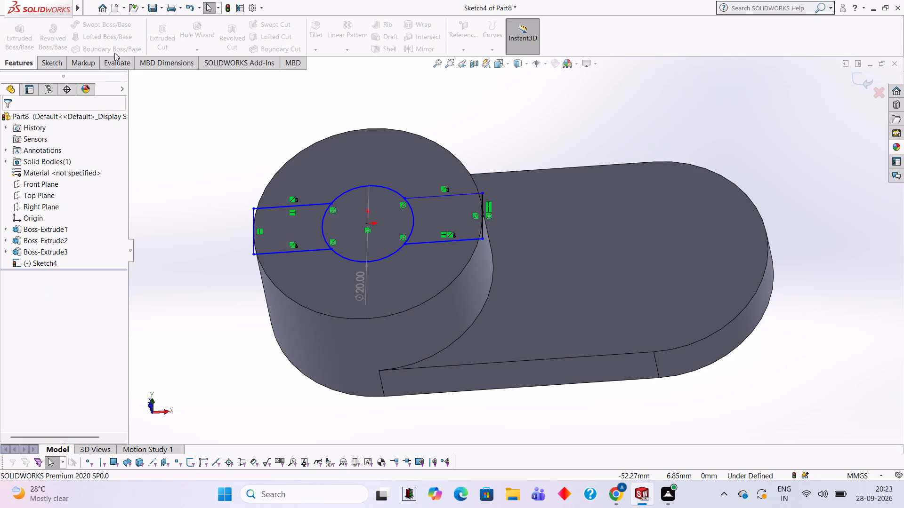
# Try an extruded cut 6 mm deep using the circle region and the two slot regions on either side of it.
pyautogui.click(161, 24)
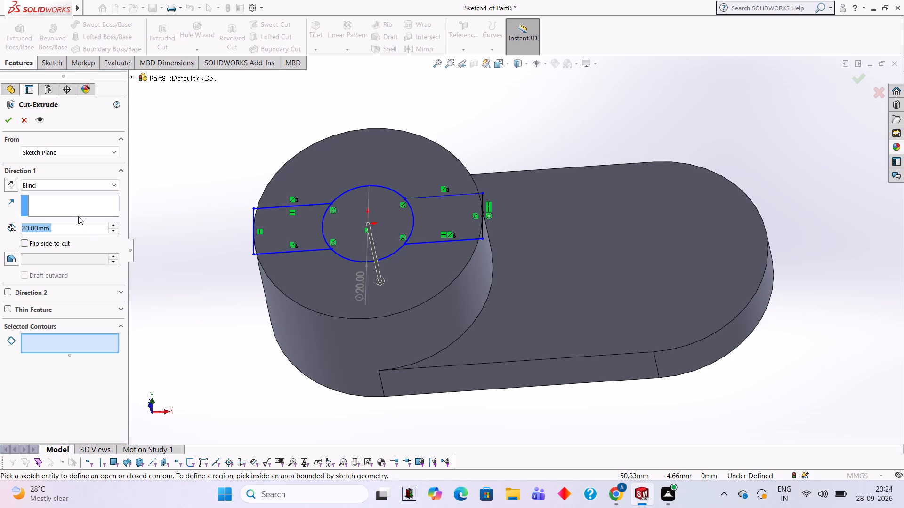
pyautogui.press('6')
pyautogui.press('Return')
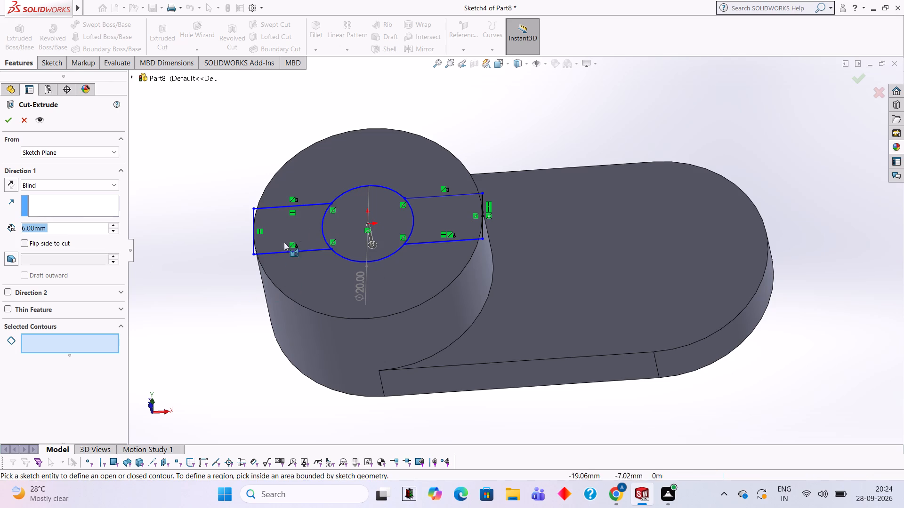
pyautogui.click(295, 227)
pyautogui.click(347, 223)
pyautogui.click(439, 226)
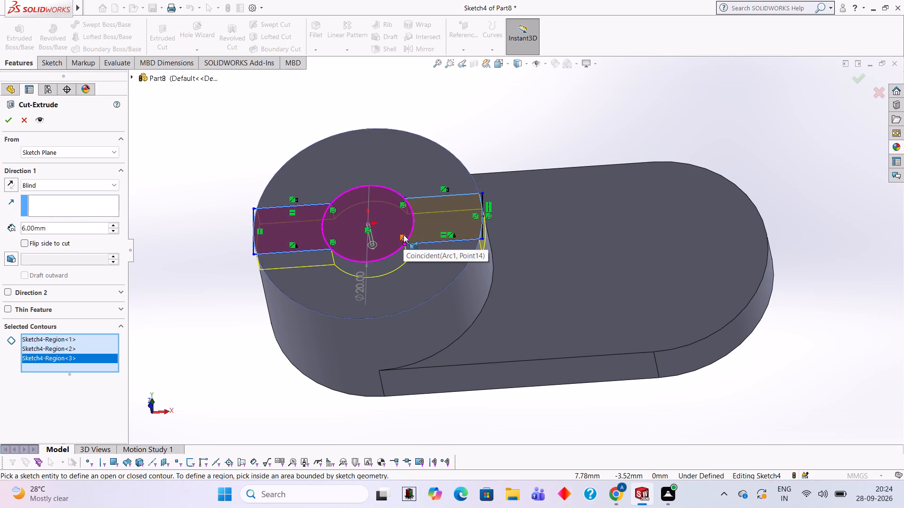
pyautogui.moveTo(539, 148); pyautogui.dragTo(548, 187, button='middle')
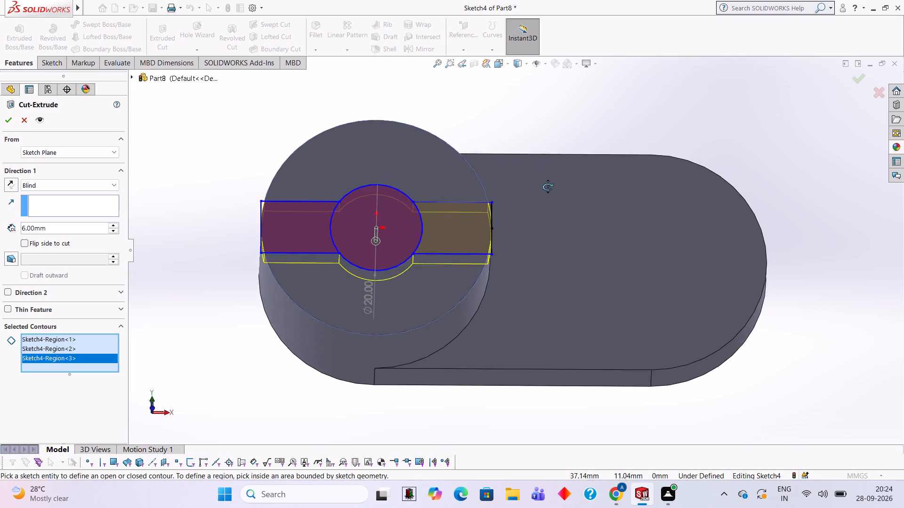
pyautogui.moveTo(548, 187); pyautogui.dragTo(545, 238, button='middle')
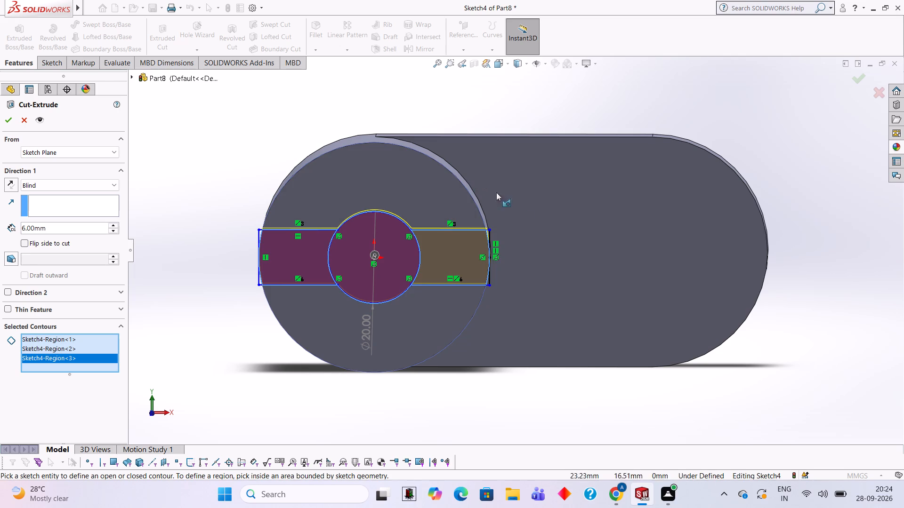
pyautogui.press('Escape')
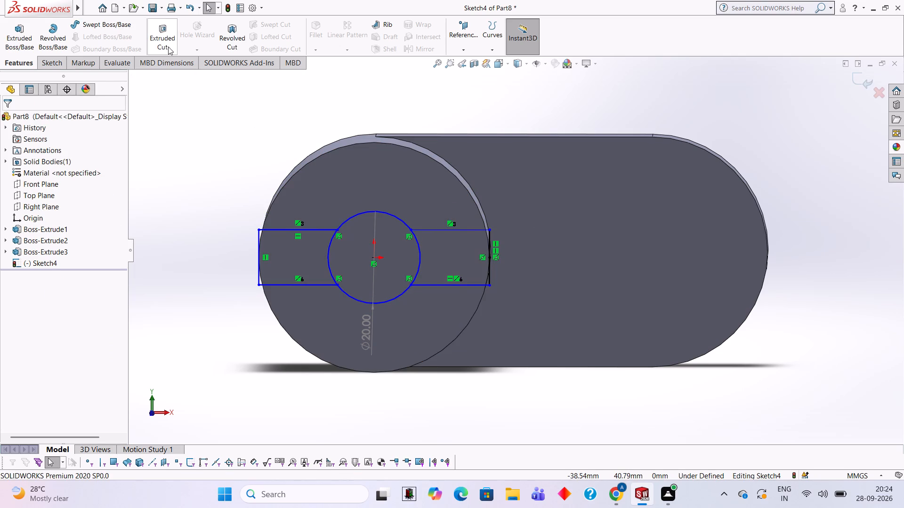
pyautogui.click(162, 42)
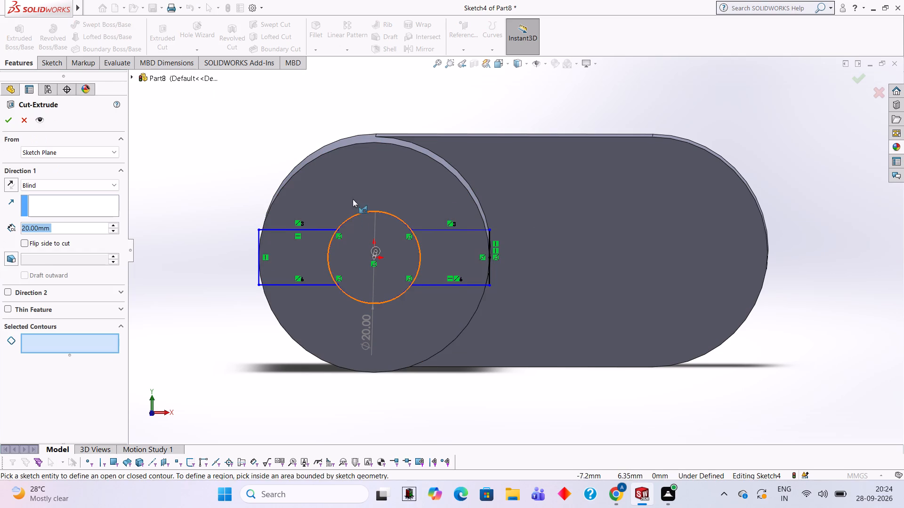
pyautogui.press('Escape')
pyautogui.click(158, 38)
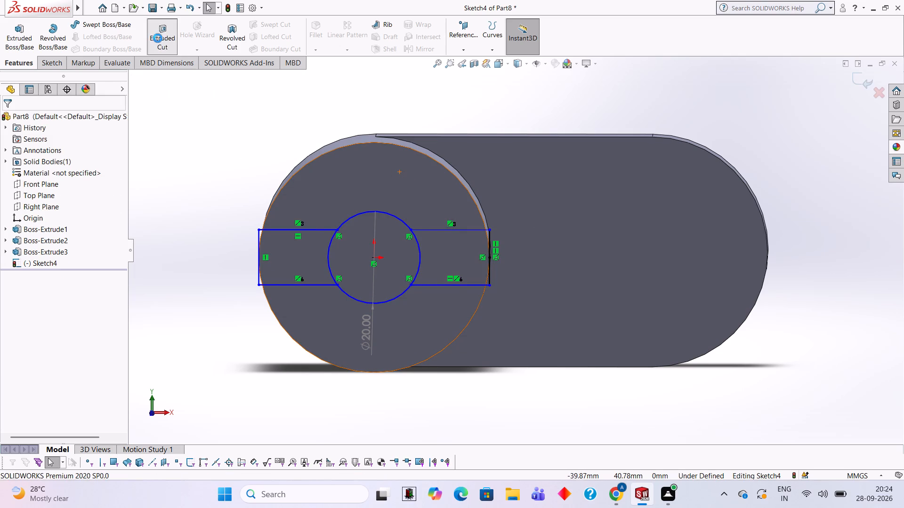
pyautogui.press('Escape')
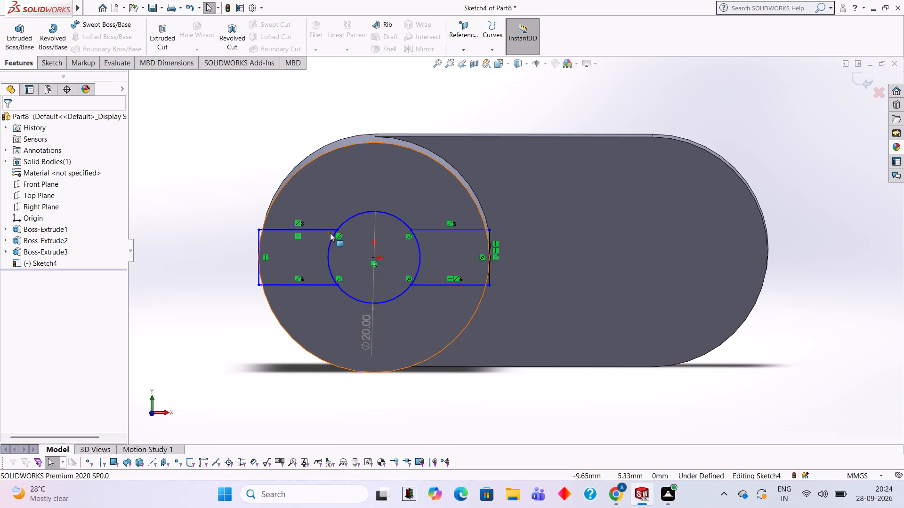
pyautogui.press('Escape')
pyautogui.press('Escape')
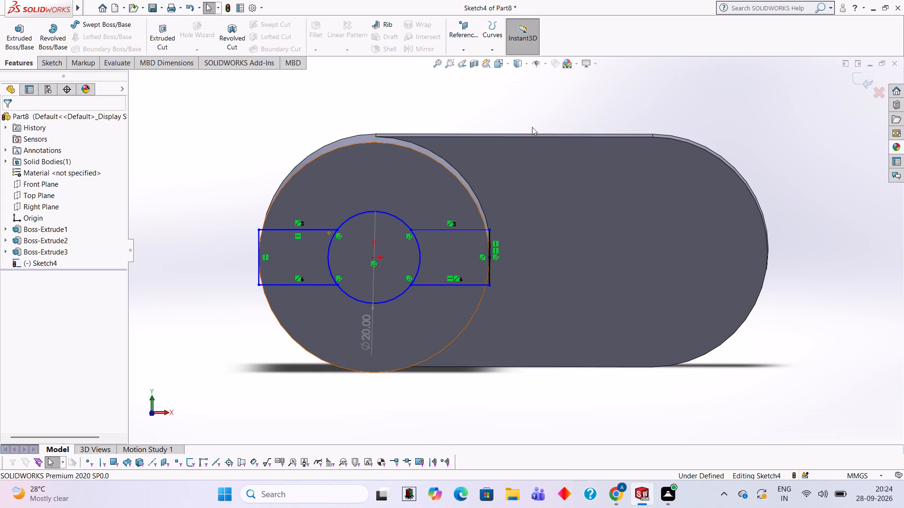
# Trim both side arcs of the 20 mm circle inside the slot to form one continuous closed profile.
pyautogui.click(51, 62)
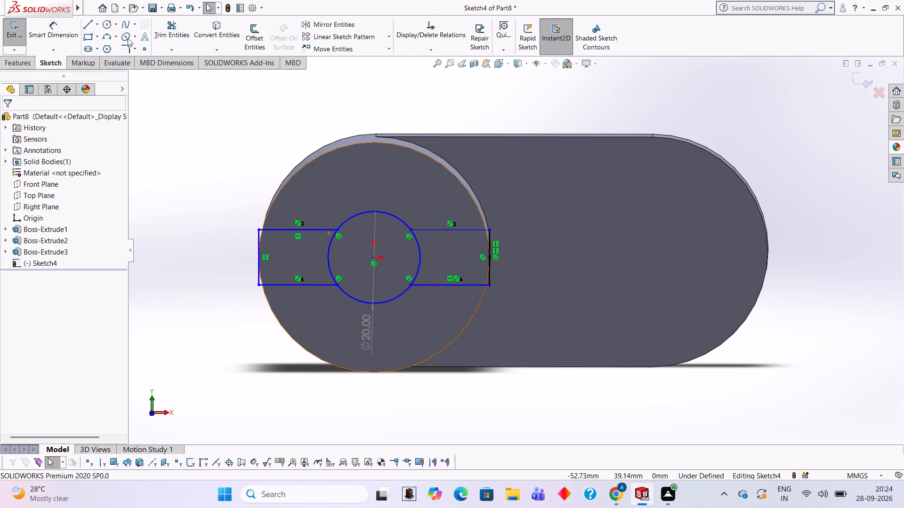
pyautogui.click(177, 35)
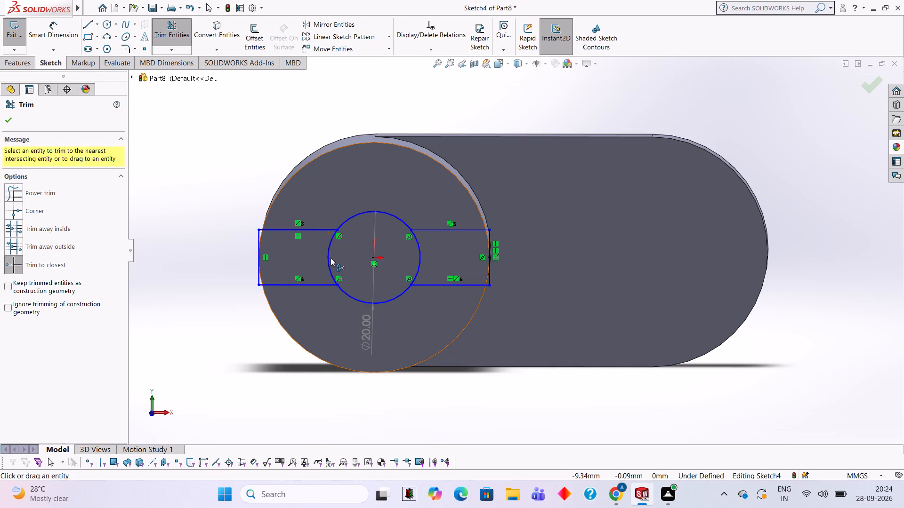
pyautogui.click(331, 258)
pyautogui.click(419, 257)
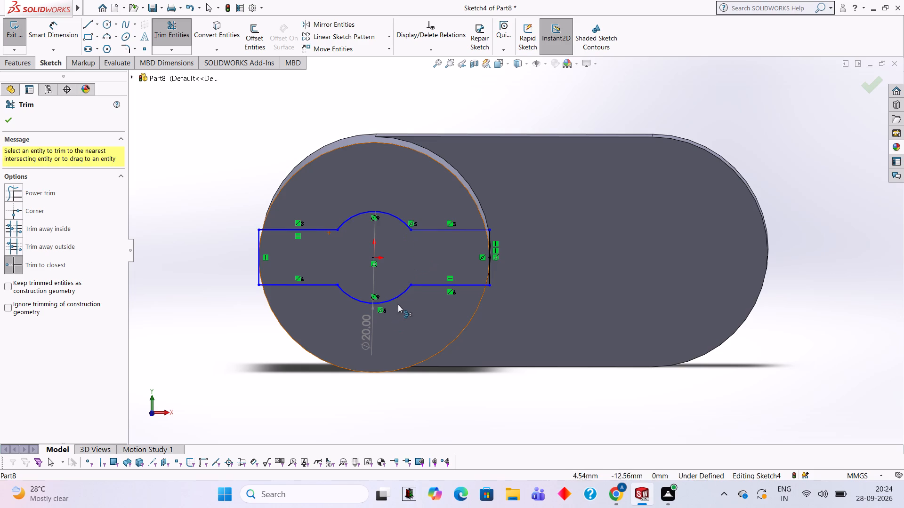
# Cut the combined circle-and-slot profile 6 mm deep into the top of the boss with a blind Extruded Cut.
pyautogui.click(27, 57)
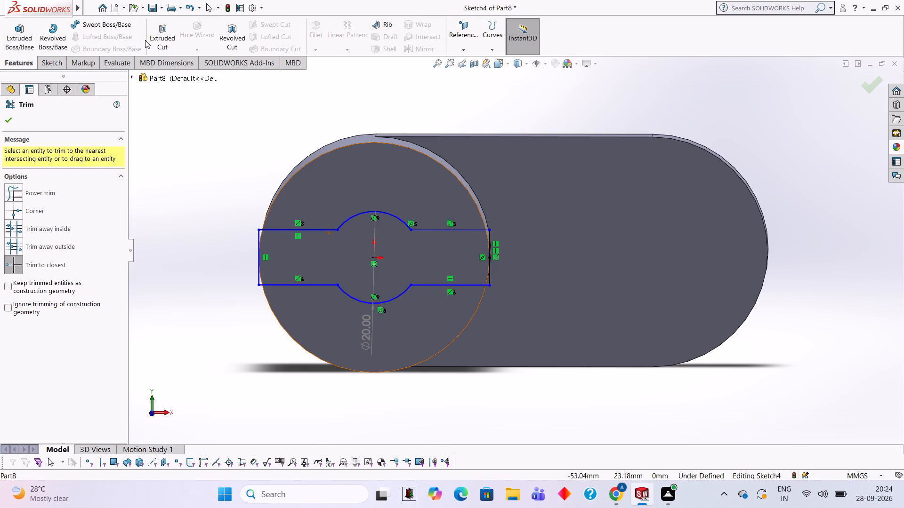
pyautogui.click(156, 40)
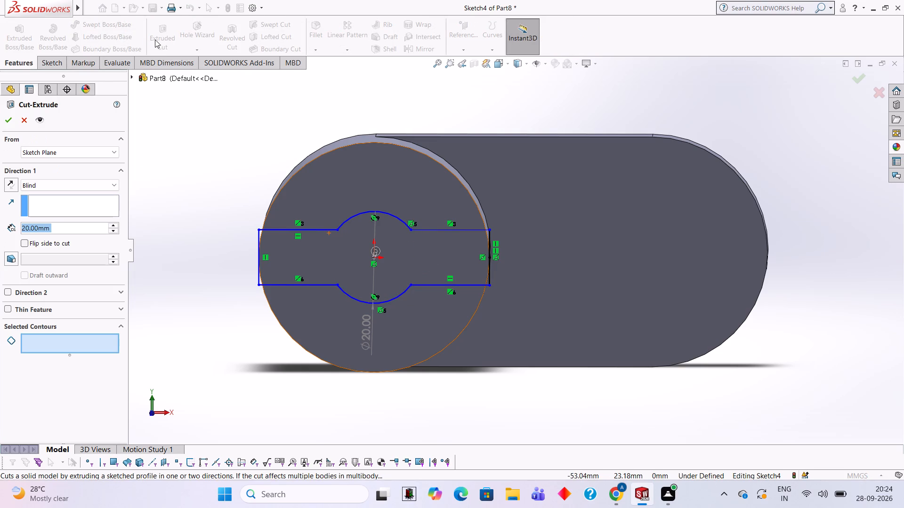
pyautogui.press('6')
pyautogui.press('Return')
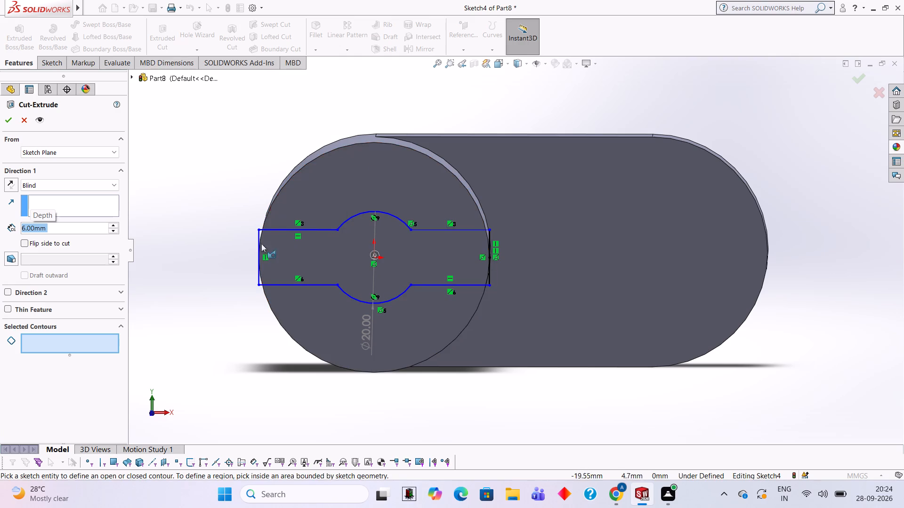
pyautogui.moveTo(236, 253); pyautogui.dragTo(238, 125, button='middle')
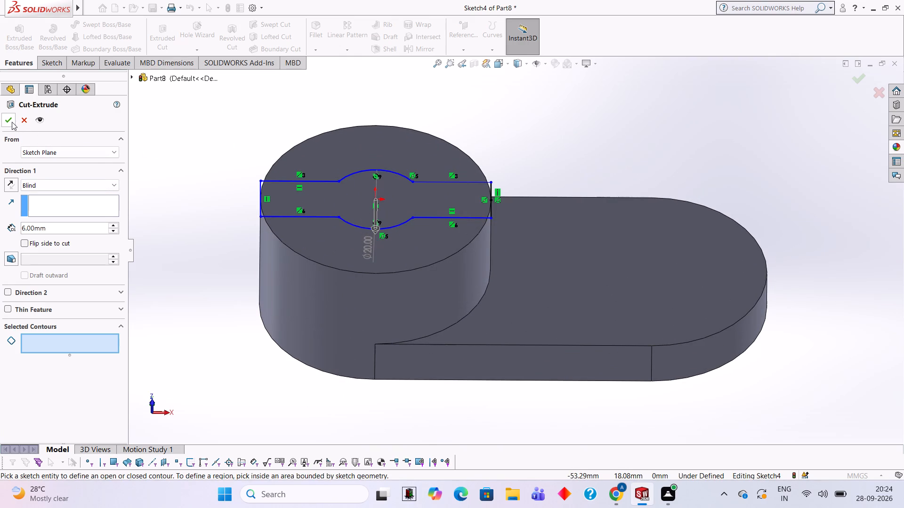
pyautogui.click(354, 209)
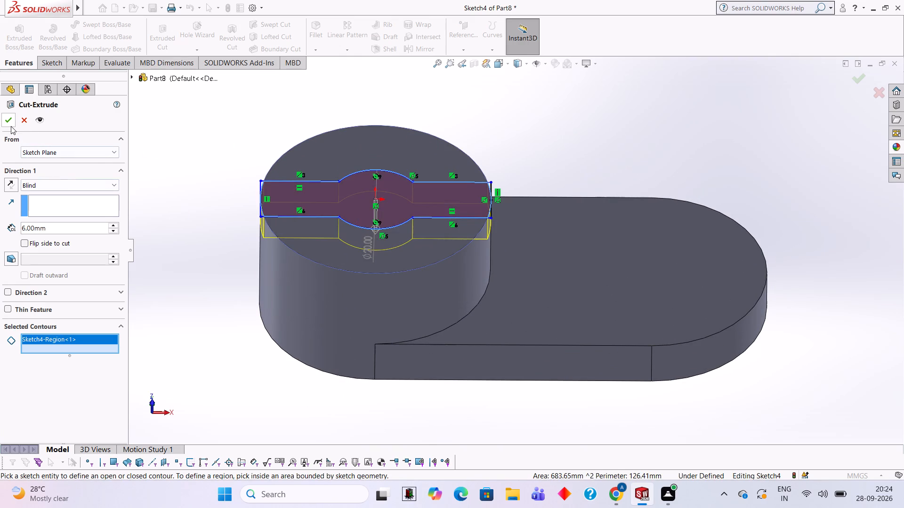
pyautogui.click(11, 126)
pyautogui.click(218, 218)
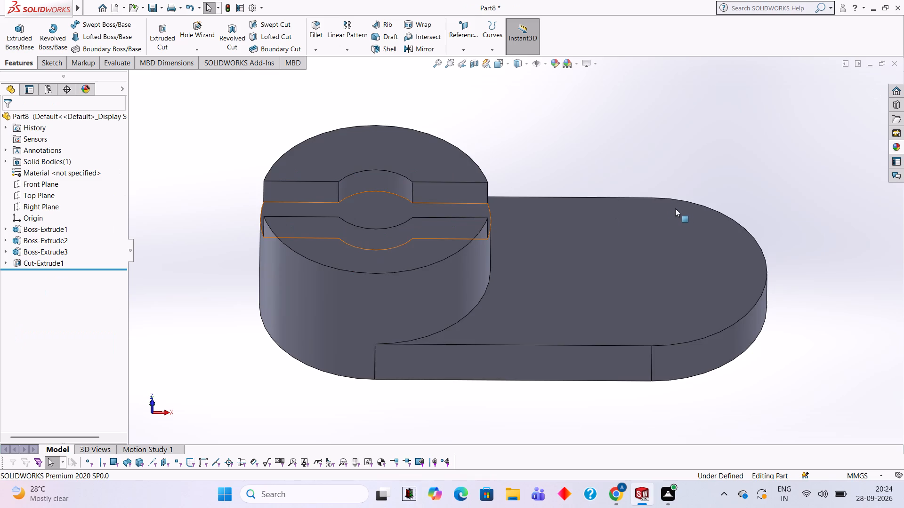
# Start a sketch on the floor of the slot cut and draw a 20 mm diameter circle centred on the origin.
pyautogui.scroll(1, 639, 173)
pyautogui.moveTo(639, 171); pyautogui.dragTo(631, 224, button='middle')
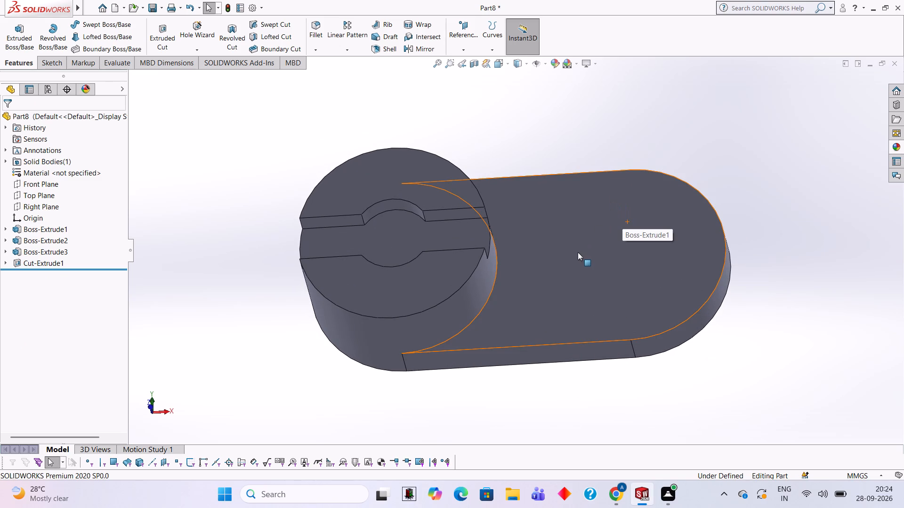
pyautogui.moveTo(524, 142); pyautogui.dragTo(533, 200, button='middle')
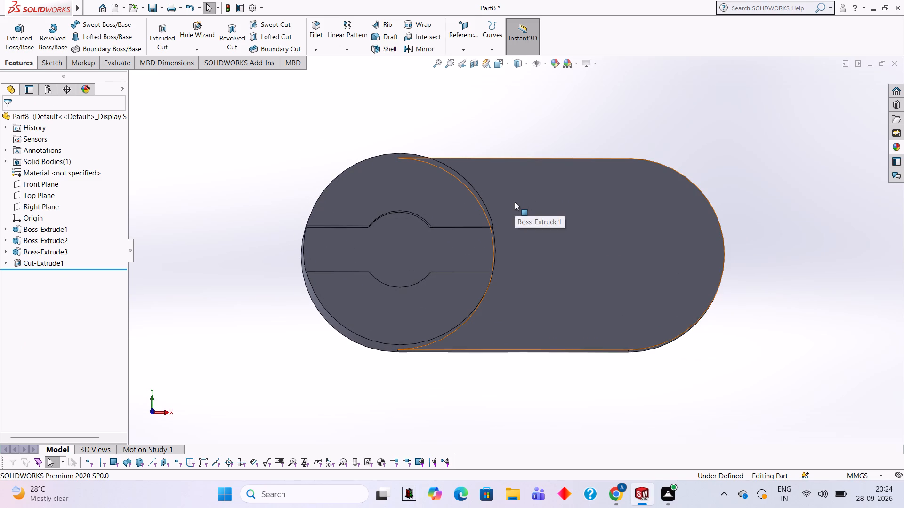
pyautogui.click(390, 241)
pyautogui.click(435, 217)
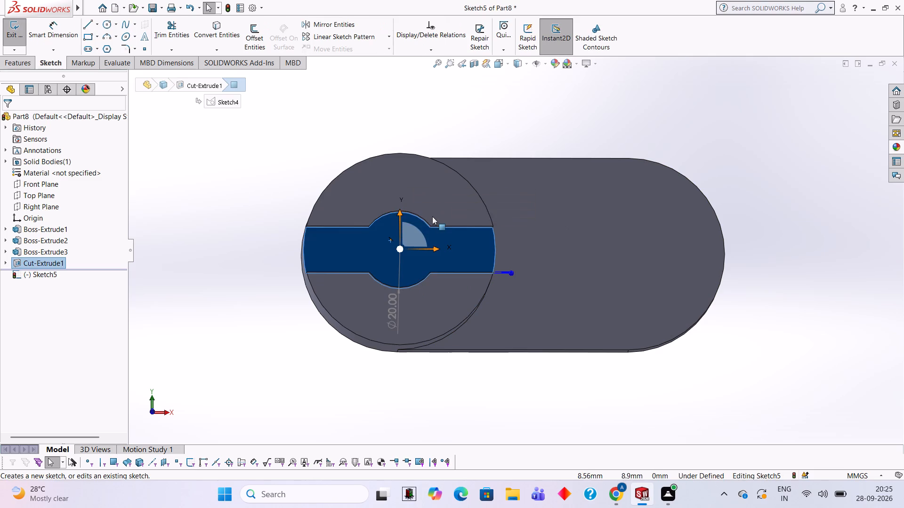
pyautogui.hotkey('ctrl', '8')
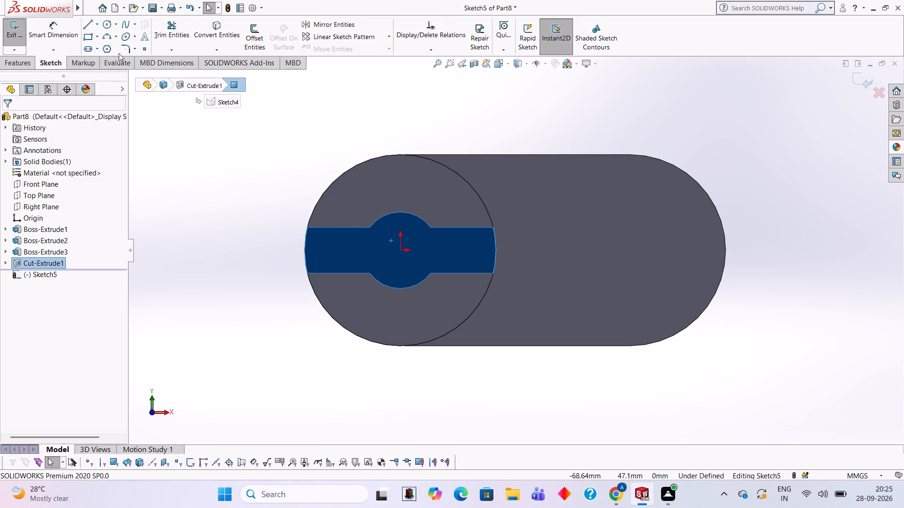
pyautogui.click(103, 21)
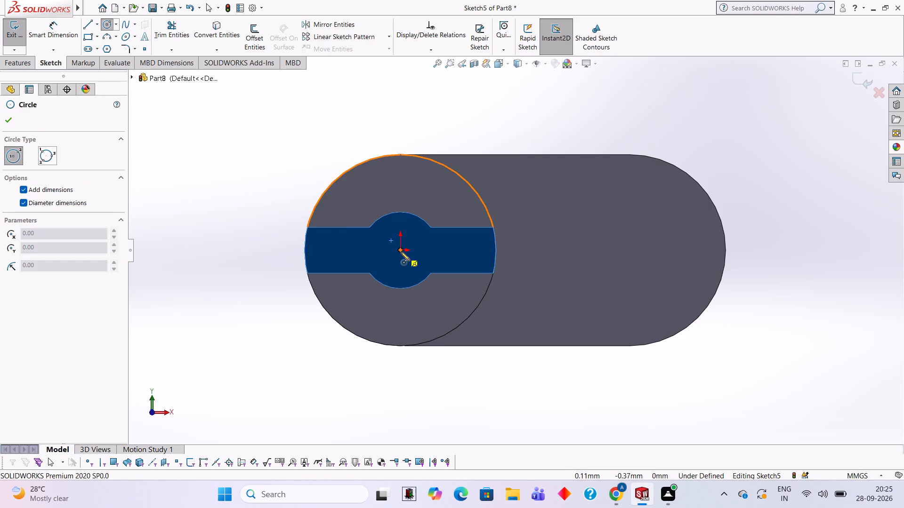
pyautogui.click(401, 252)
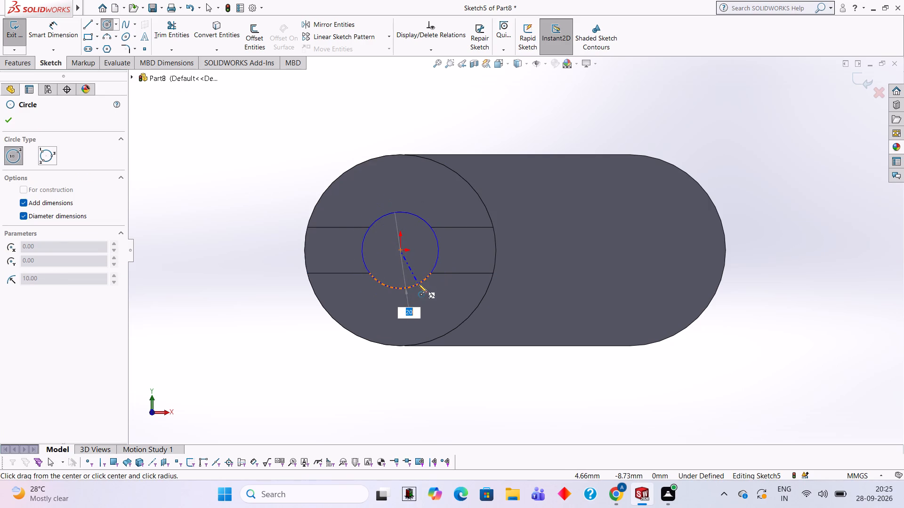
pyautogui.write('20')
pyautogui.press('Return')
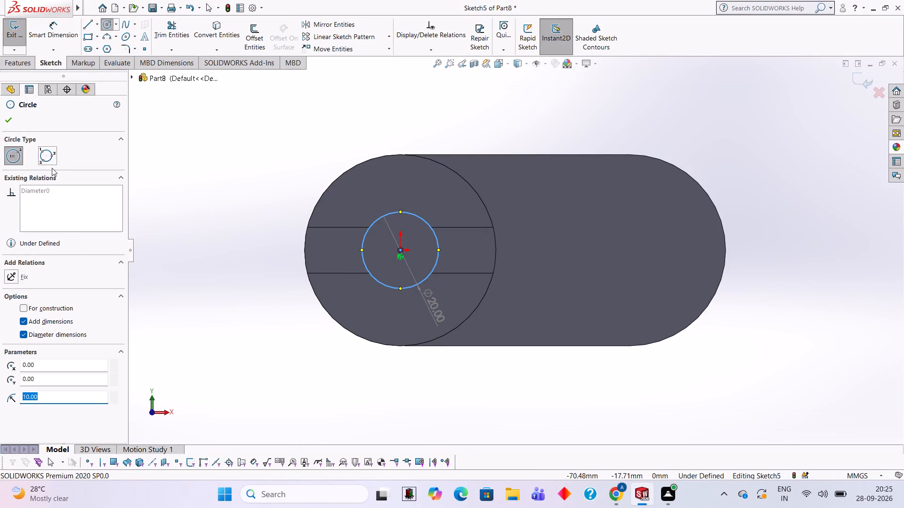
# Cut the 20 mm circle down through the boss with a blind Extruded Cut 30 mm deep.
pyautogui.click(22, 61)
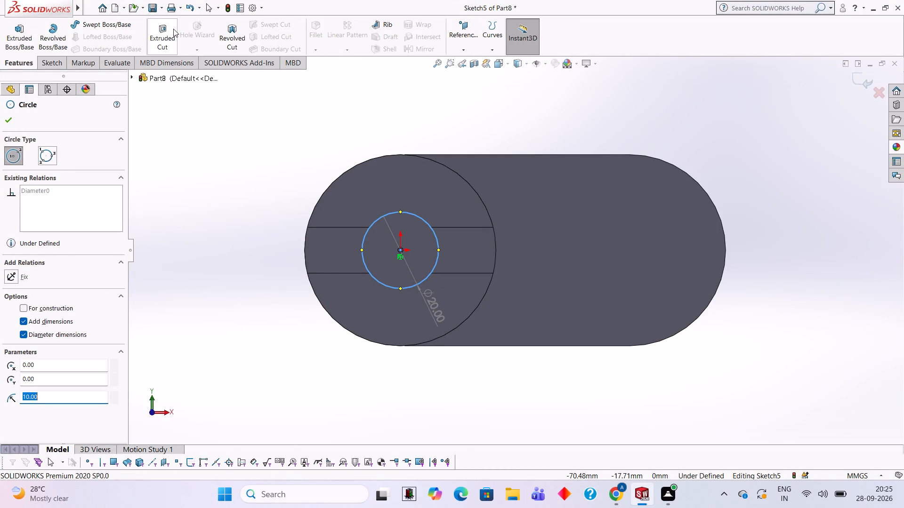
pyautogui.click(173, 29)
pyautogui.moveTo(375, 365); pyautogui.dragTo(356, 274, button='middle')
pyautogui.moveTo(209, 279); pyautogui.dragTo(233, 247, button='middle')
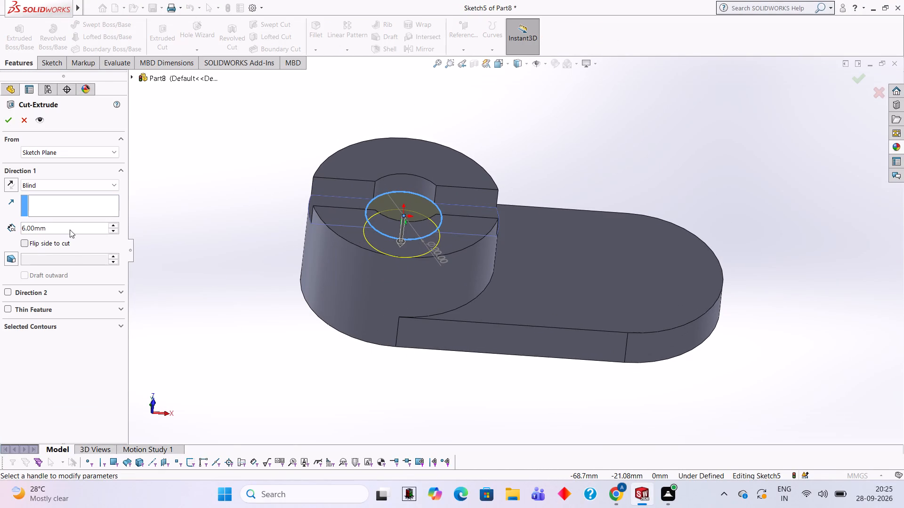
pyautogui.click(73, 222)
pyautogui.click(75, 224)
pyautogui.press('BackSpace')
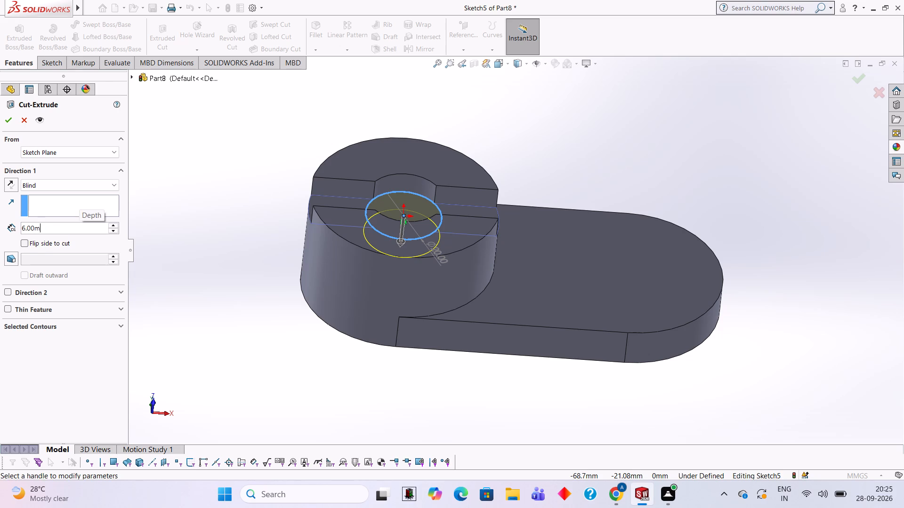
pyautogui.press('BackSpace')
pyautogui.press('BackSpace')
pyautogui.press('BackSpace')
pyautogui.press('BackSpace')
pyautogui.press('BackSpace')
pyautogui.press('BackSpace')
pyautogui.write('10')
pyautogui.press('Return')
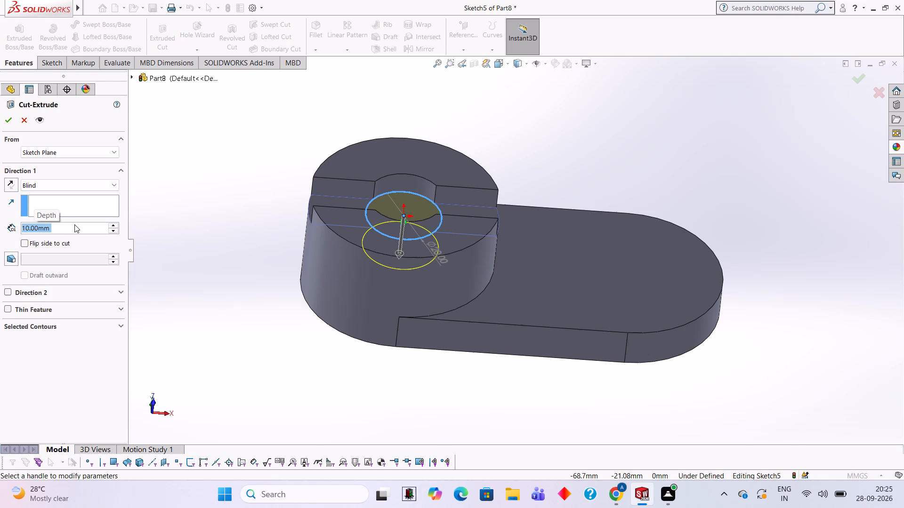
pyautogui.write('30')
pyautogui.press('Return')
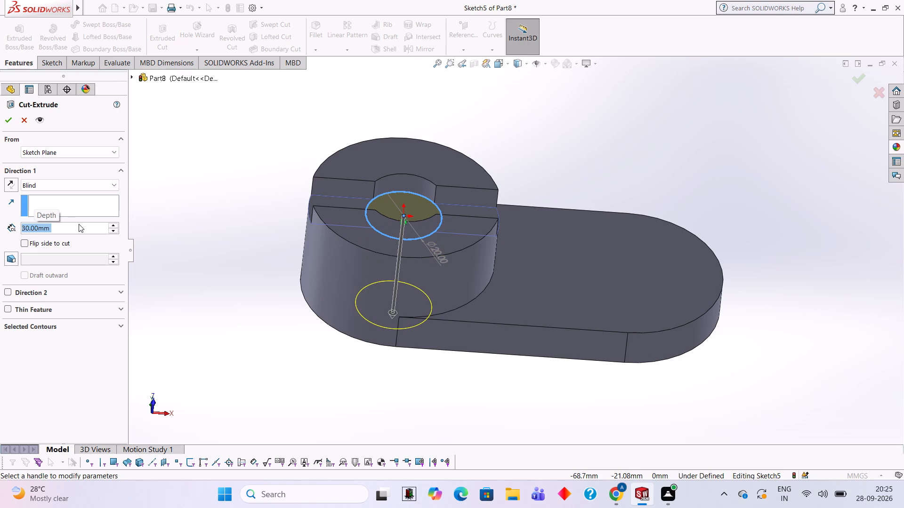
pyautogui.moveTo(202, 298); pyautogui.dragTo(188, 196, button='middle')
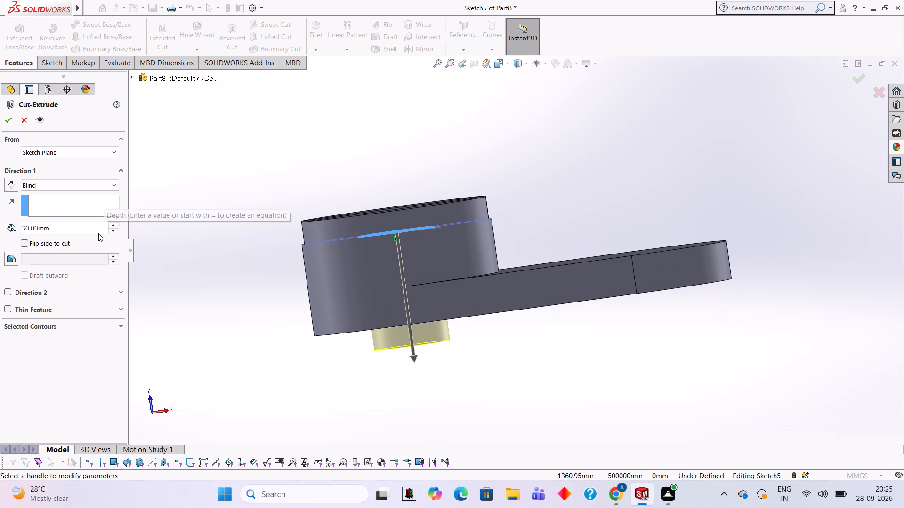
pyautogui.click(11, 128)
pyautogui.click(5, 124)
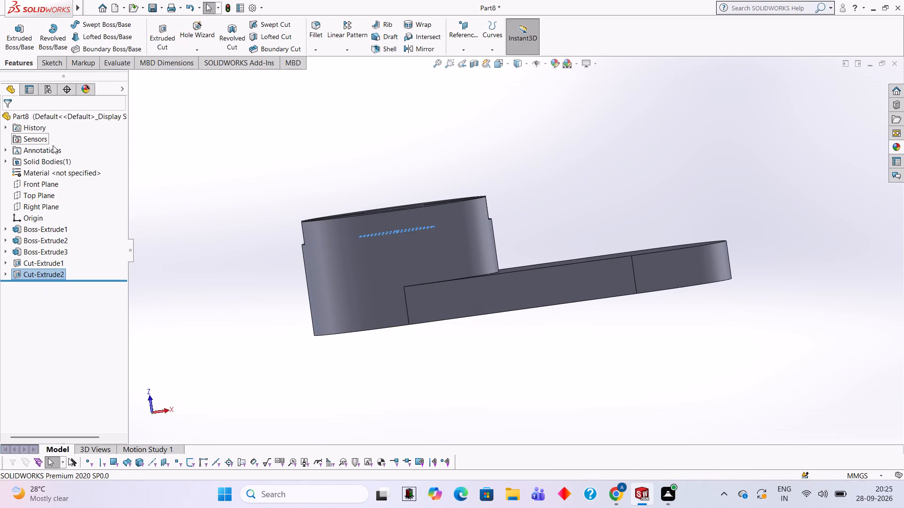
pyautogui.click(189, 220)
# Start a sketch on the plate's top face and draw a 24 mm diameter circle concentric with its free rounded end.
pyautogui.moveTo(253, 208); pyautogui.dragTo(255, 331, button='middle')
pyautogui.moveTo(232, 234); pyautogui.dragTo(243, 325, button='middle')
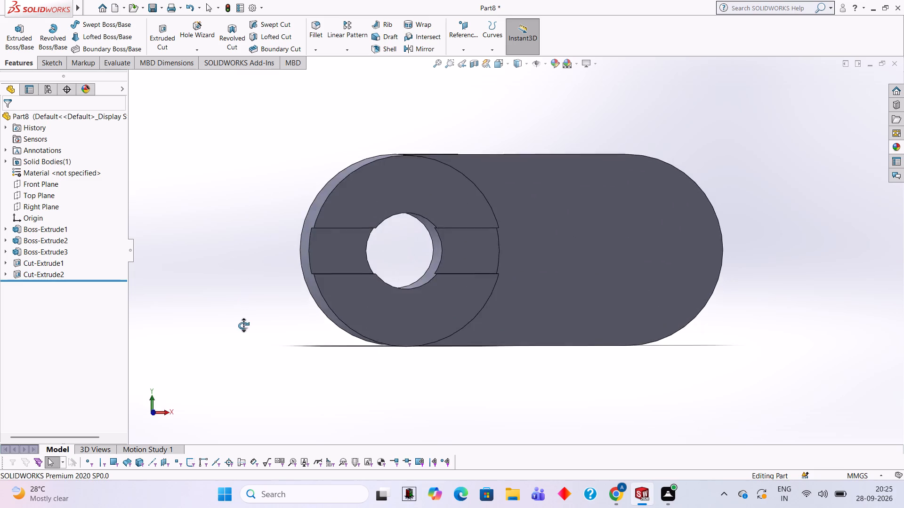
pyautogui.moveTo(243, 325); pyautogui.dragTo(244, 186, button='middle')
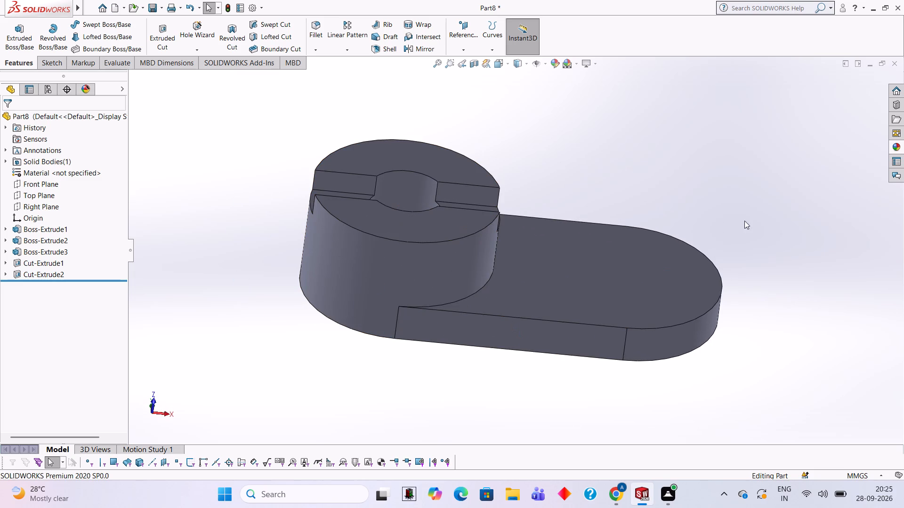
pyautogui.moveTo(712, 389); pyautogui.dragTo(707, 297, button='middle')
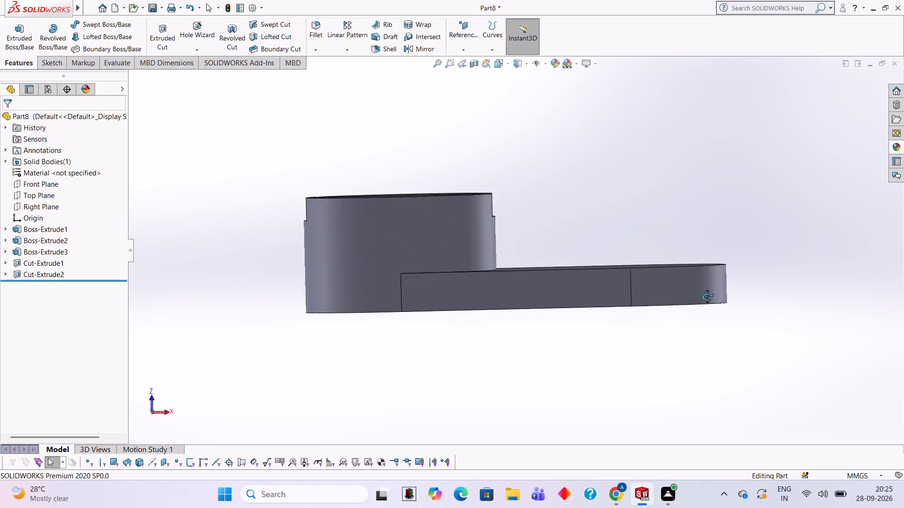
pyautogui.moveTo(707, 297); pyautogui.dragTo(733, 338, button='middle')
pyautogui.click(564, 292)
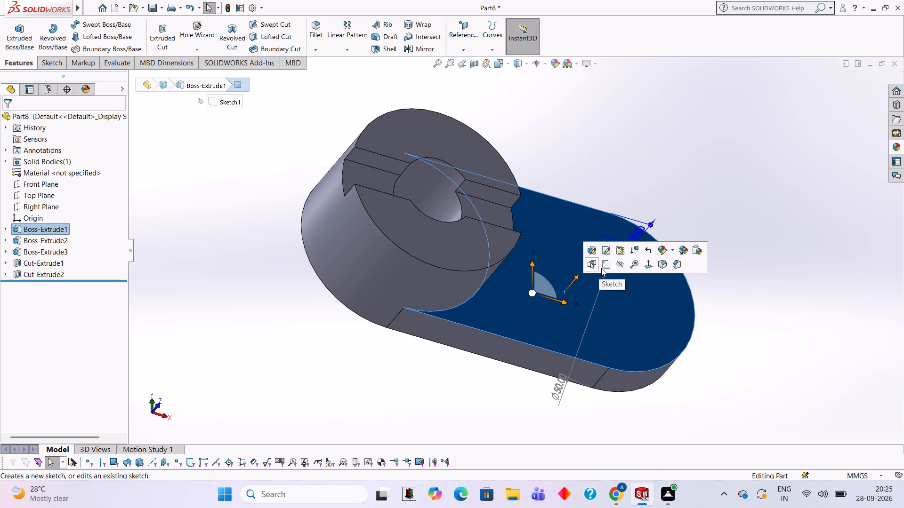
pyautogui.click(601, 268)
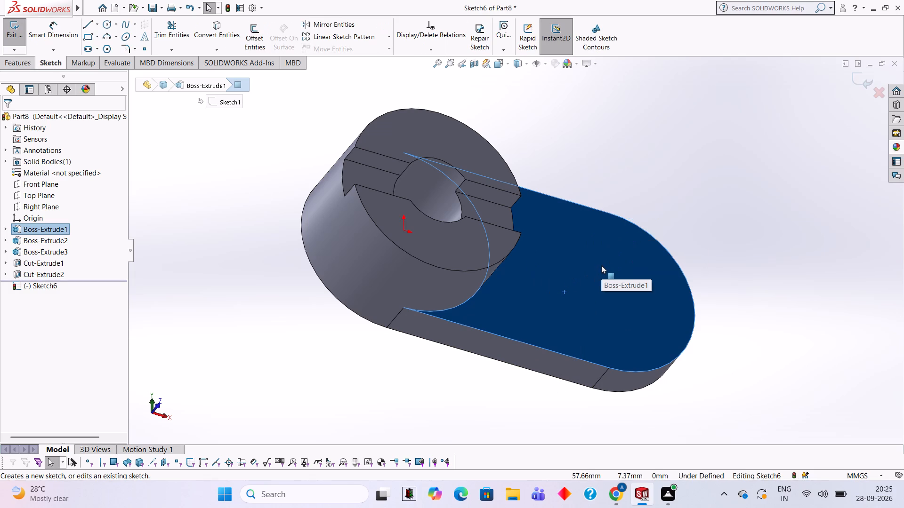
pyautogui.hotkey('ctrl', '8')
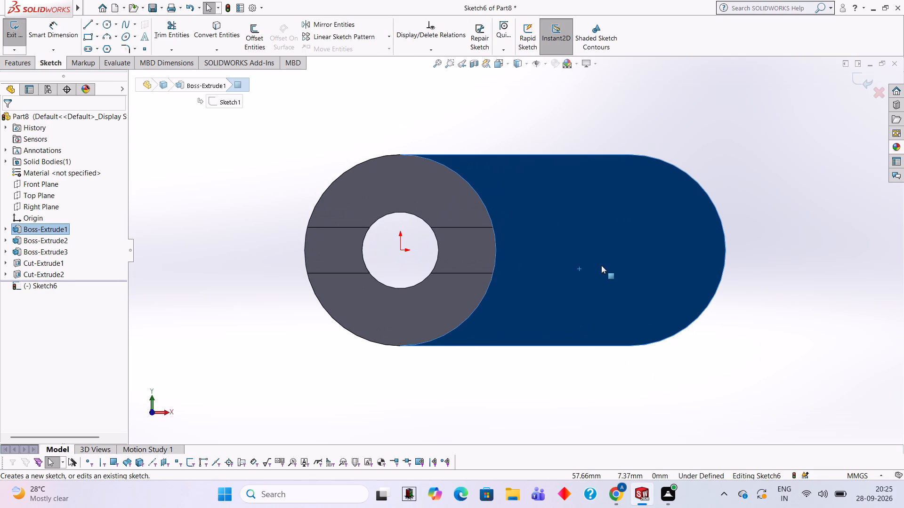
pyautogui.click(110, 26)
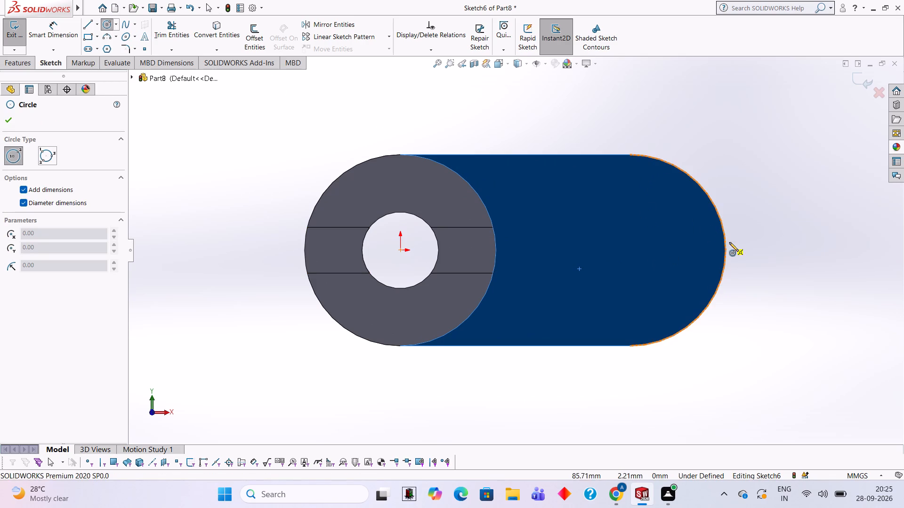
pyautogui.click(630, 249)
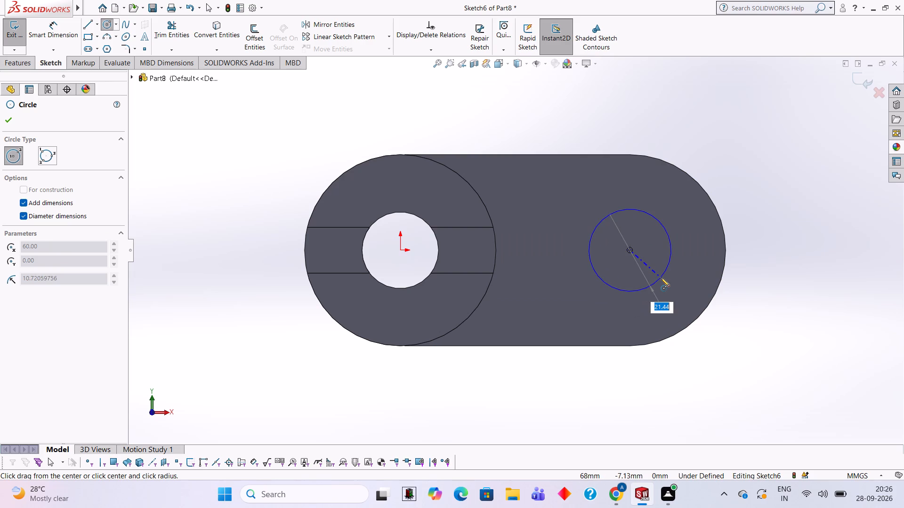
pyautogui.write('24')
pyautogui.press('Return')
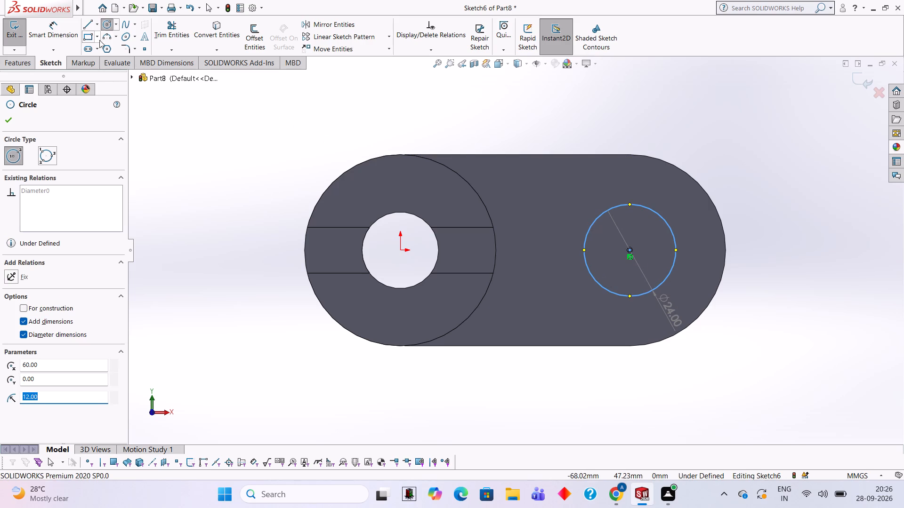
# Draw a horizontal 12 mm line from the centre of the 24 mm circle towards the boss, ending on the circle.
pyautogui.click(88, 24)
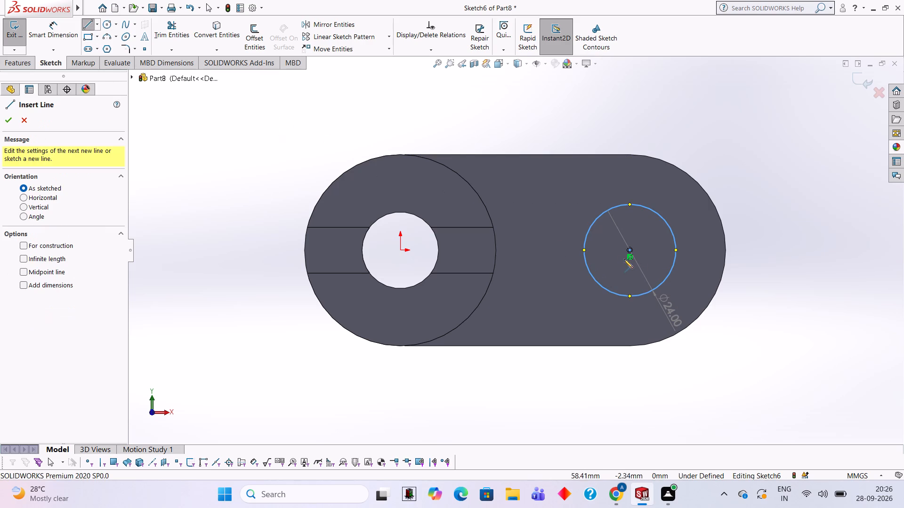
pyautogui.click(629, 248)
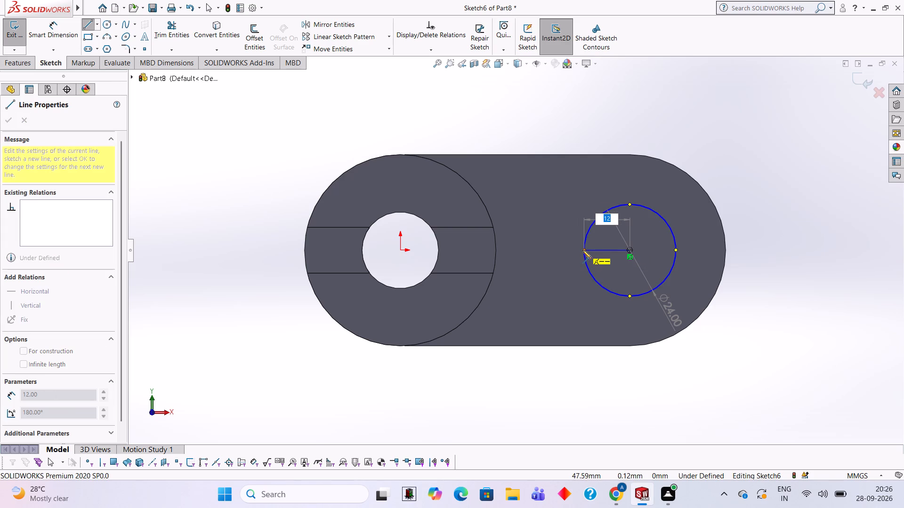
pyautogui.write('12')
pyautogui.press('Return')
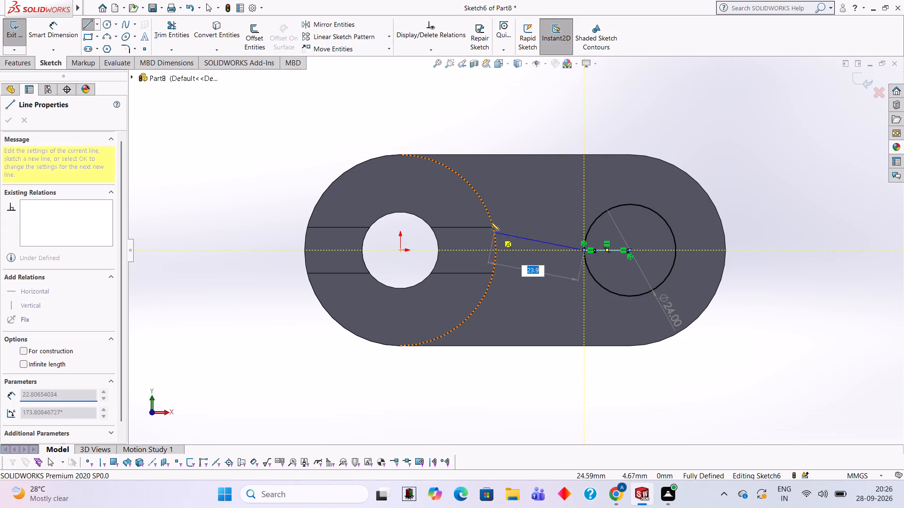
pyautogui.press('Escape')
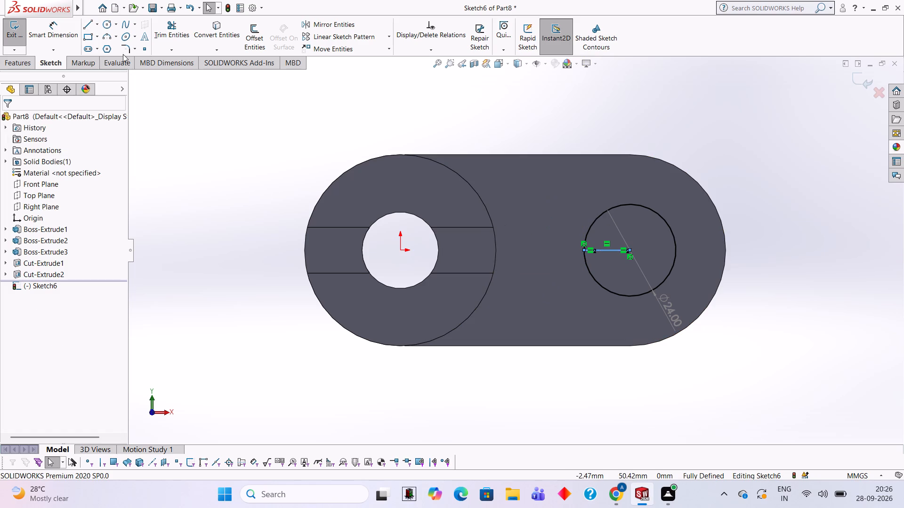
# Draw a second 24 mm diameter circle centred on the end of the 12 mm line nearest the boss.
pyautogui.click(105, 27)
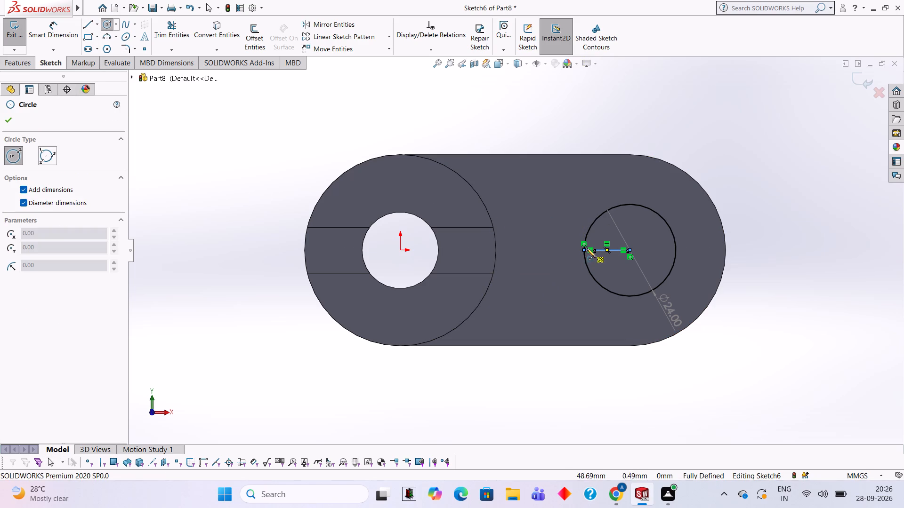
pyautogui.click(584, 250)
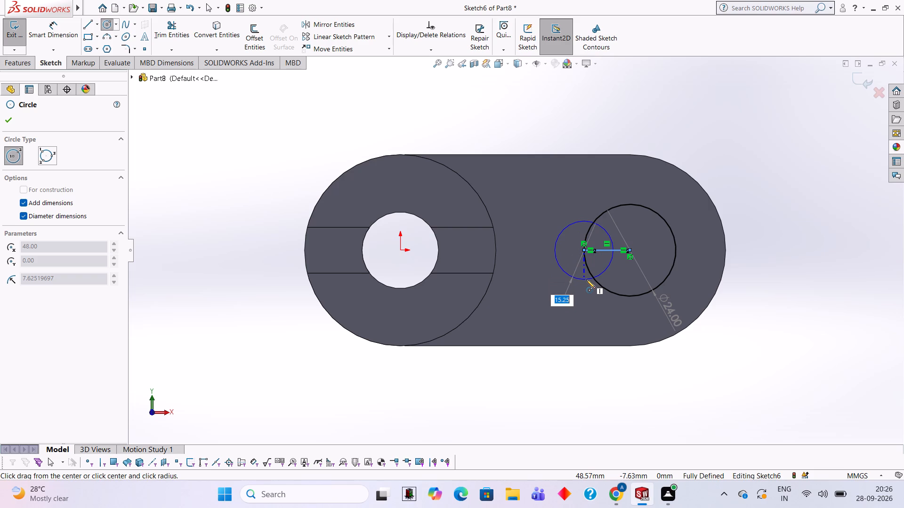
pyautogui.write('24')
pyautogui.press('Return')
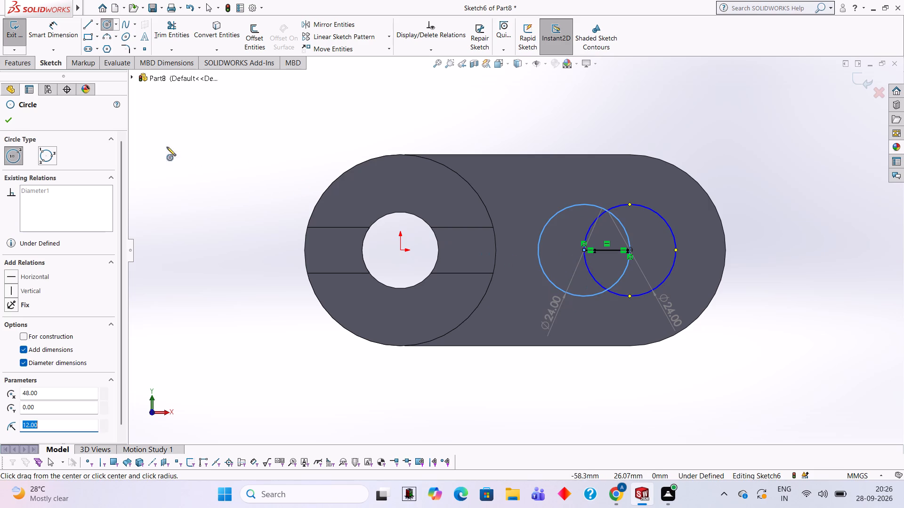
# Connect the two 24 mm circles with horizontal lines between their uppermost points and between their lowermost points.
pyautogui.click(87, 18)
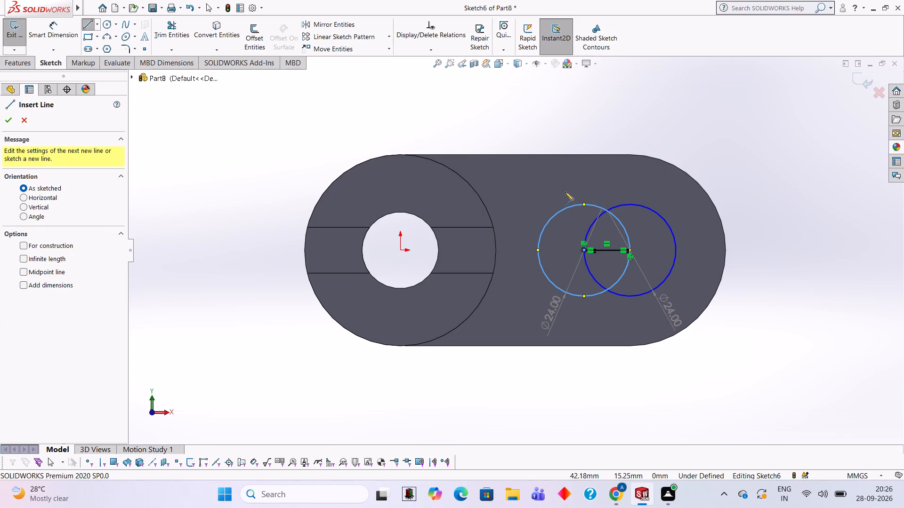
pyautogui.click(584, 205)
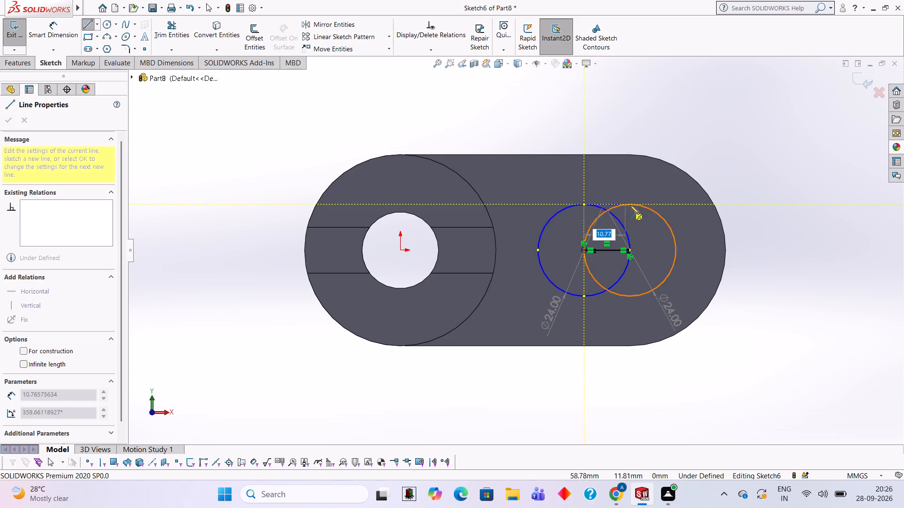
pyautogui.click(630, 203)
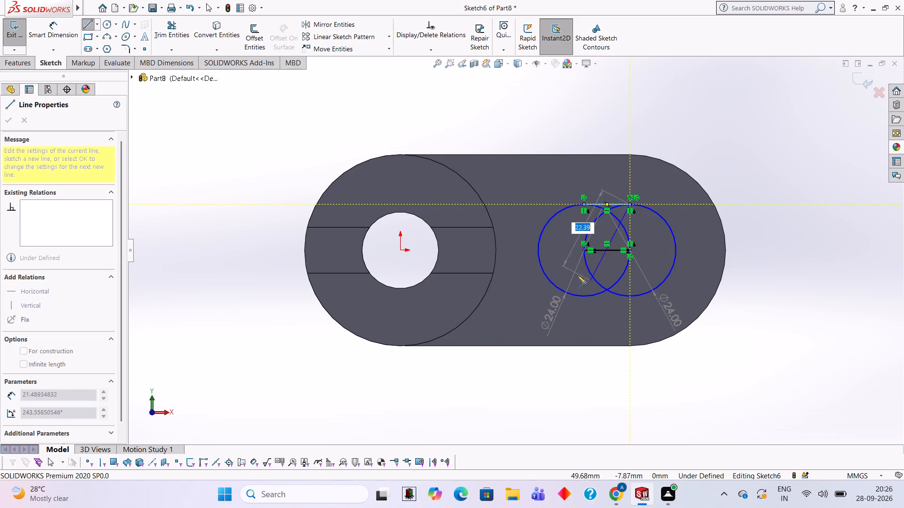
pyautogui.press('Escape')
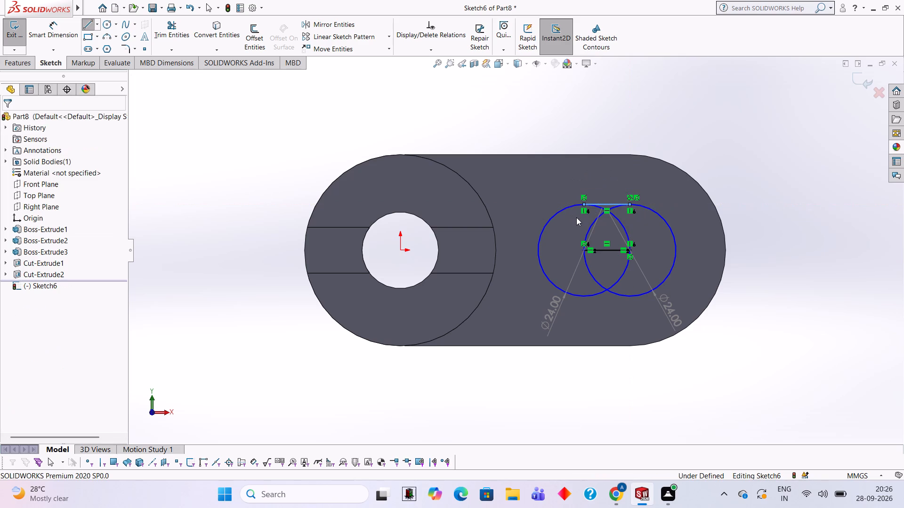
pyautogui.click(94, 22)
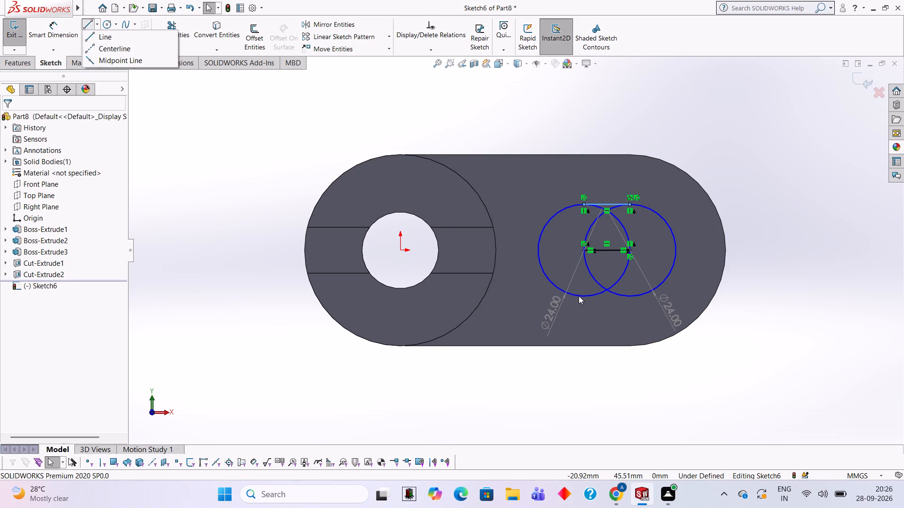
pyautogui.click(89, 21)
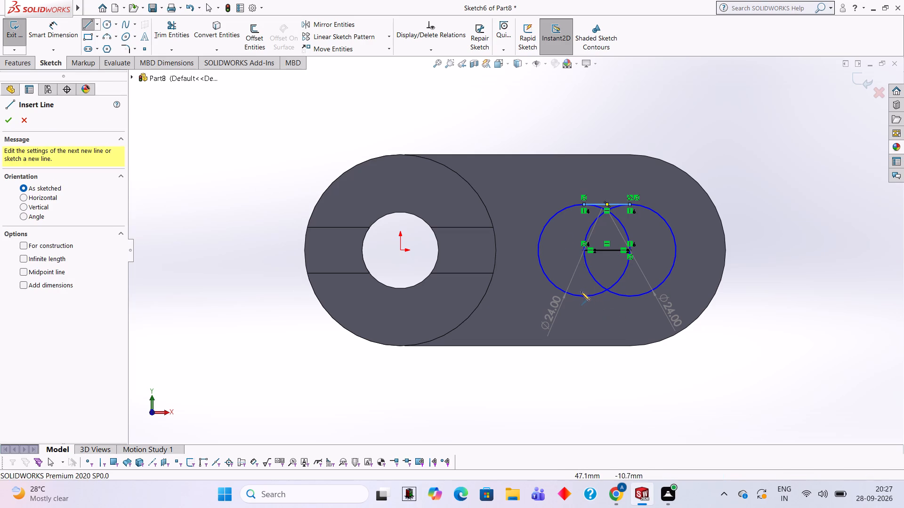
pyautogui.click(584, 297)
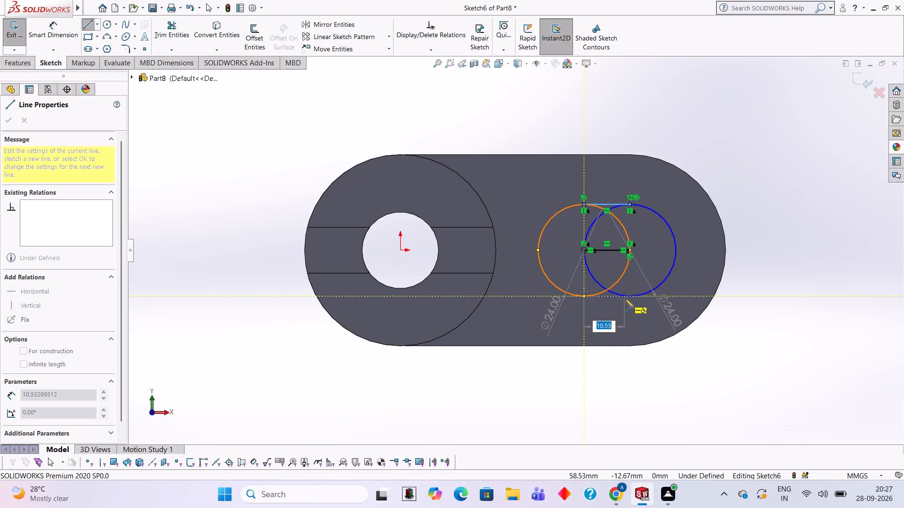
pyautogui.click(630, 296)
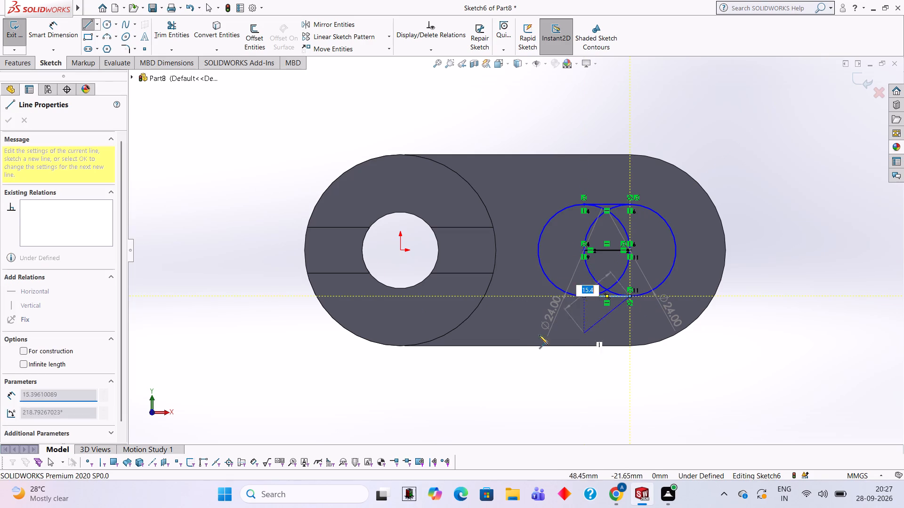
# Trim away the circles' overlapping inner arcs above the centre line, undoing the trim of the upper connecting line.
pyautogui.click(178, 27)
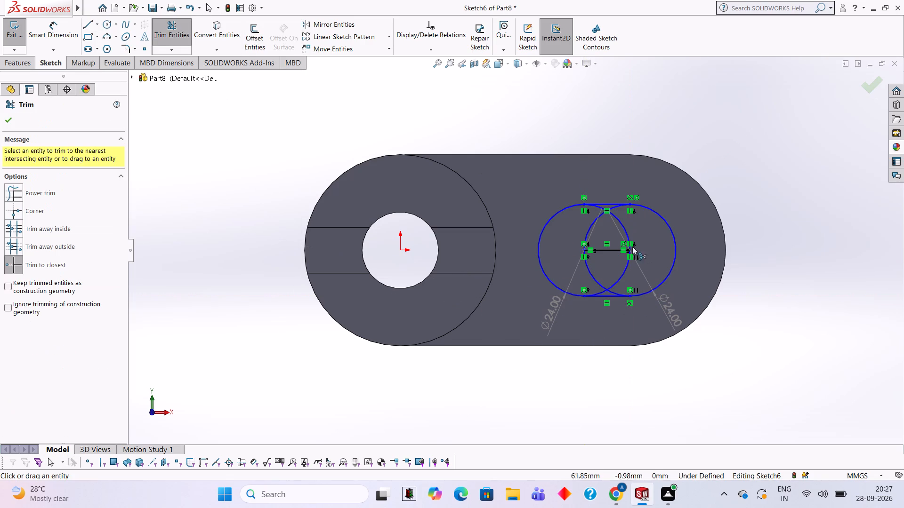
pyautogui.click(626, 229)
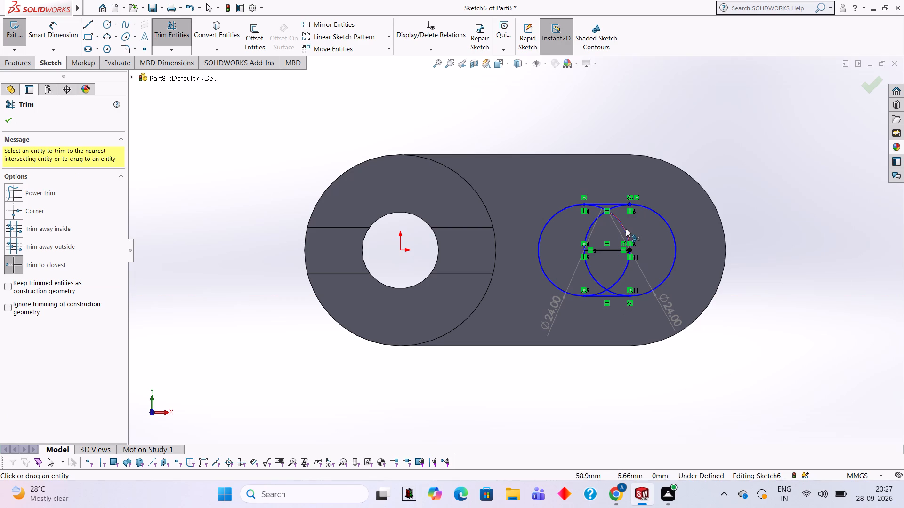
pyautogui.click(615, 207)
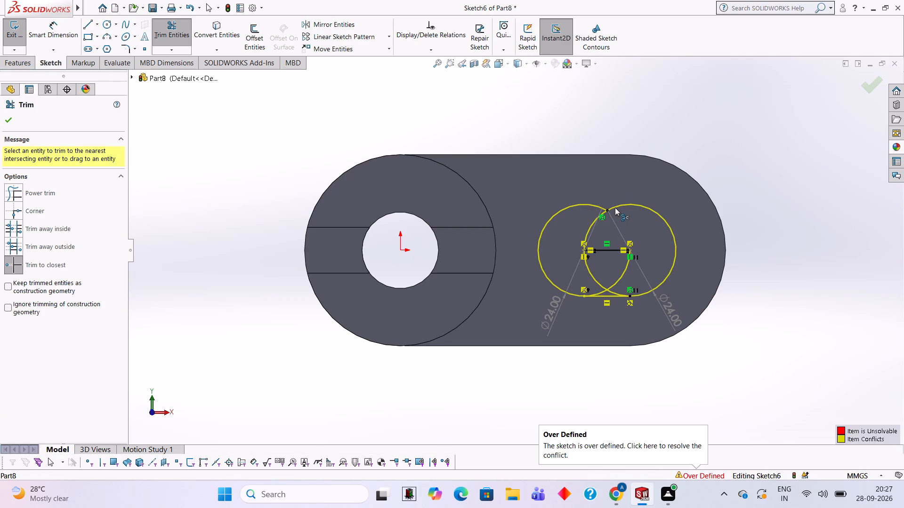
pyautogui.hotkey('ctrl', 'z')
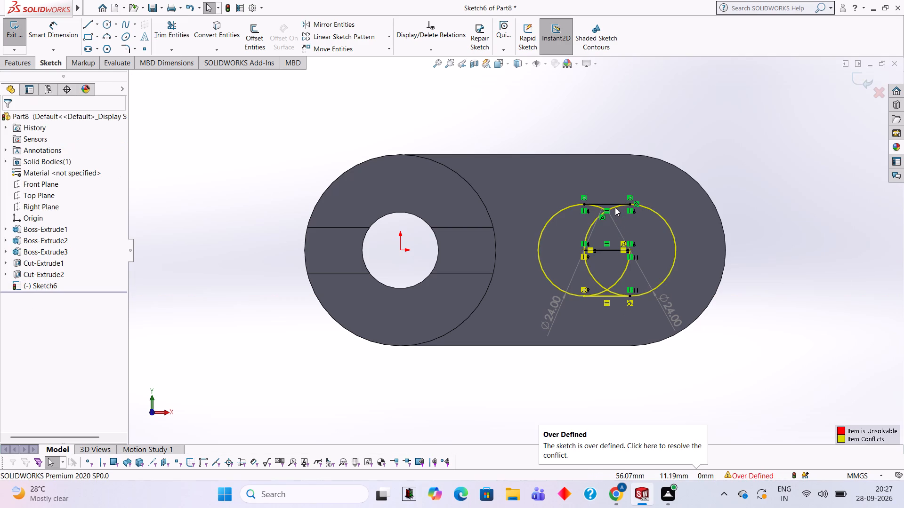
pyautogui.press('Escape')
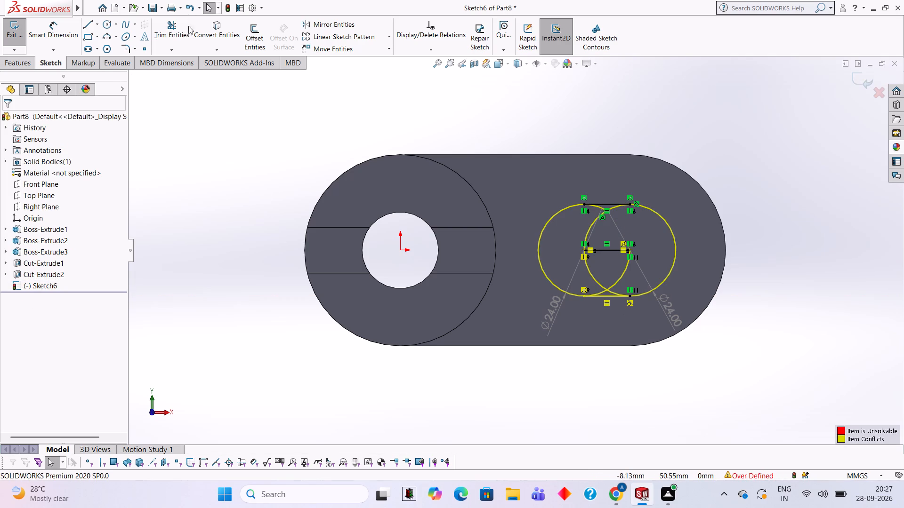
pyautogui.click(191, 39)
pyautogui.click(177, 38)
pyautogui.click(174, 18)
pyautogui.click(175, 24)
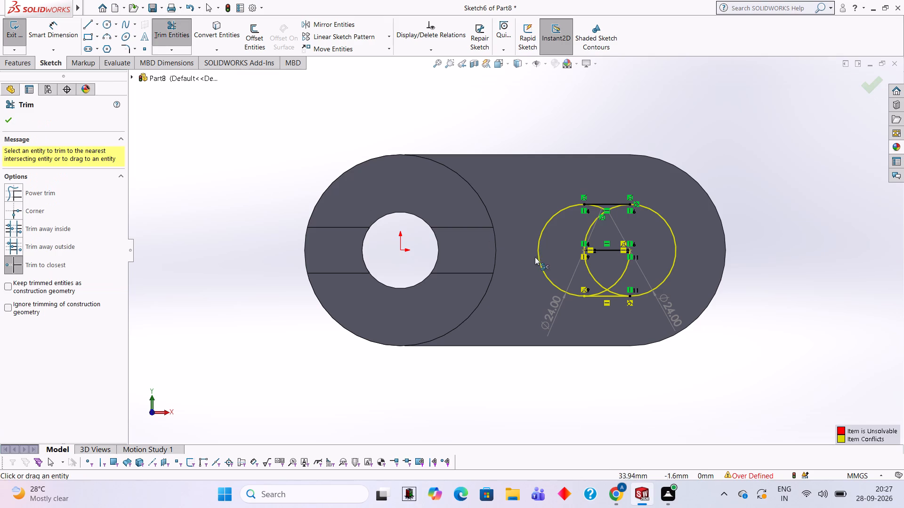
pyautogui.click(590, 226)
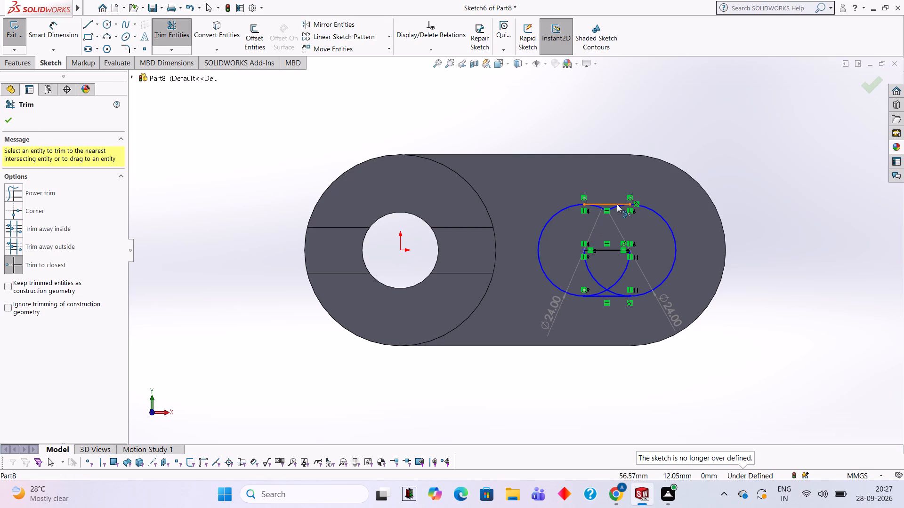
pyautogui.click(612, 207)
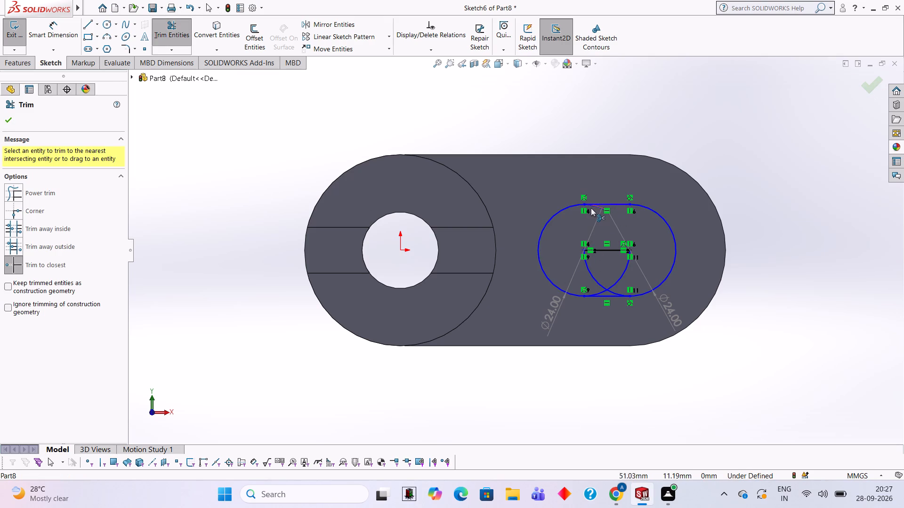
pyautogui.click(603, 208)
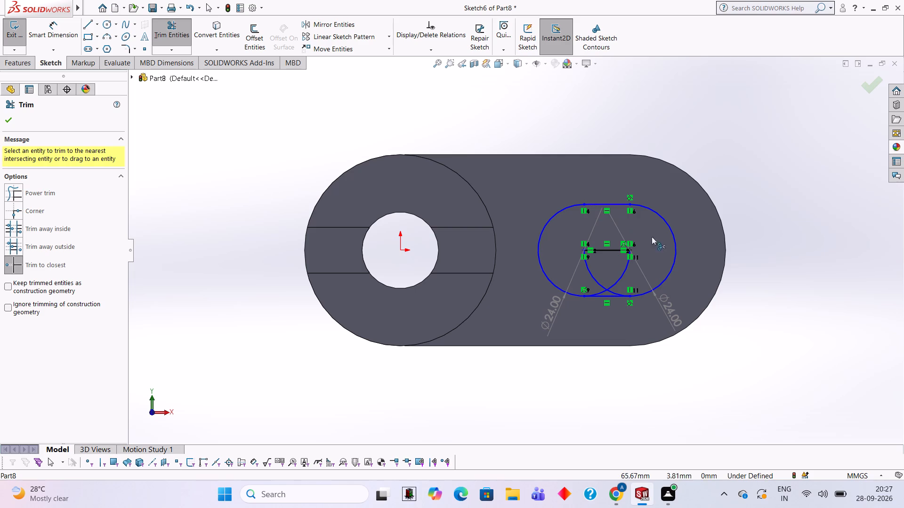
# Trim away the overlapping inner arcs below the centre line and the 12 mm centre line itself, leaving a slot-shaped outline.
pyautogui.click(589, 269)
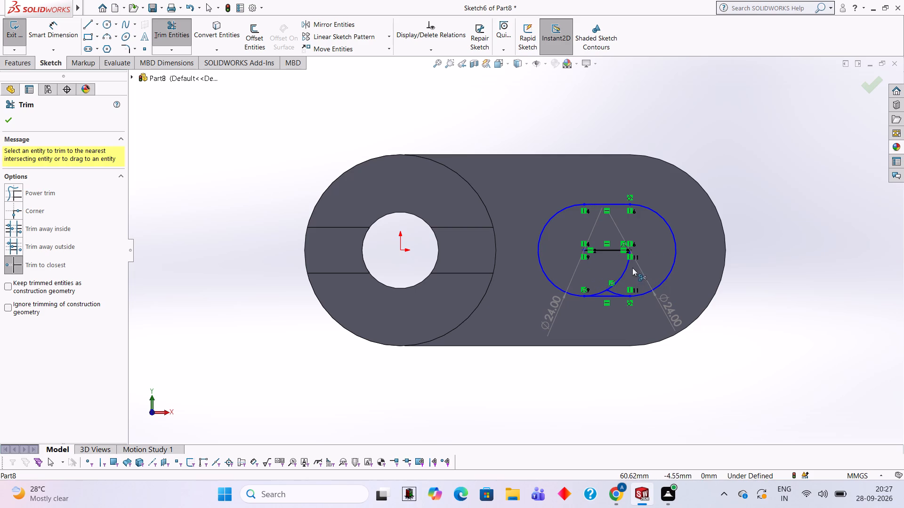
pyautogui.click(629, 266)
pyautogui.click(613, 290)
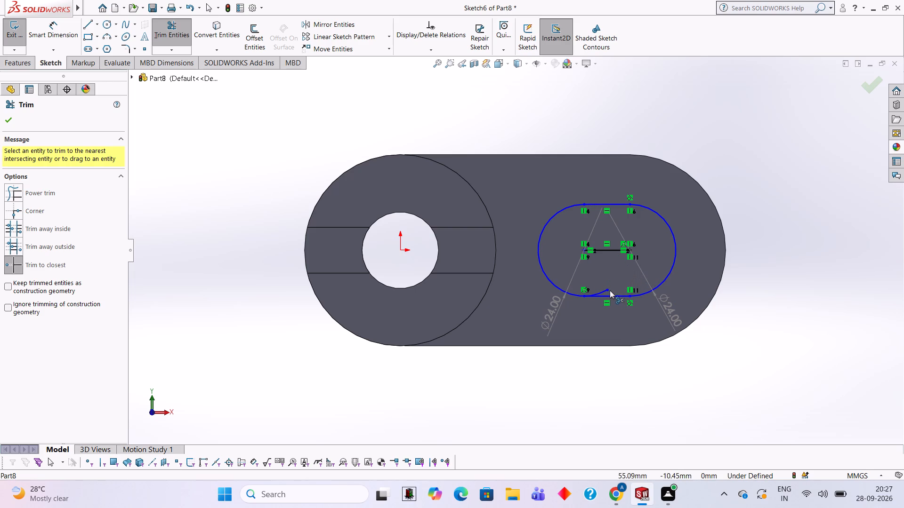
pyautogui.click(607, 290)
pyautogui.click(613, 249)
# Extrude the slot-shaped profile upwards from the plate's top face as a blind boss 4 mm deep, merged with the body.
pyautogui.scroll(-1, 639, 242)
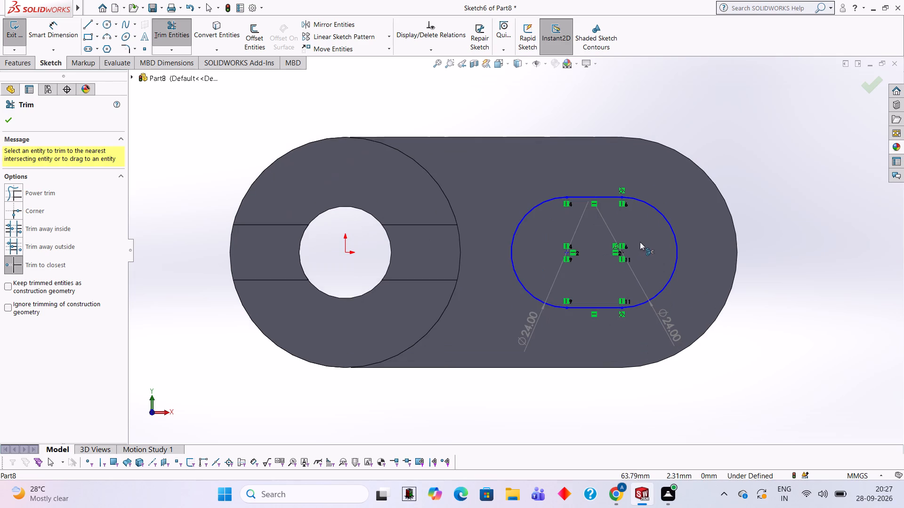
pyautogui.scroll(1, 640, 244)
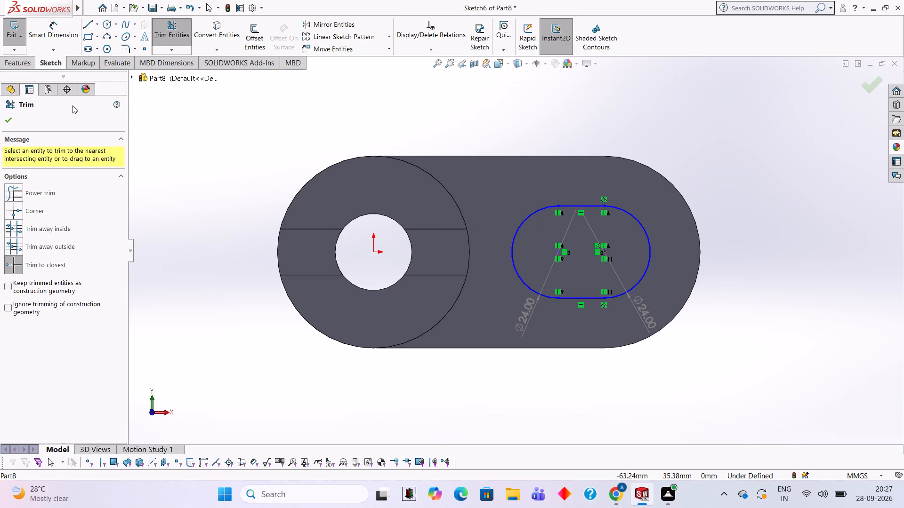
pyautogui.click(21, 67)
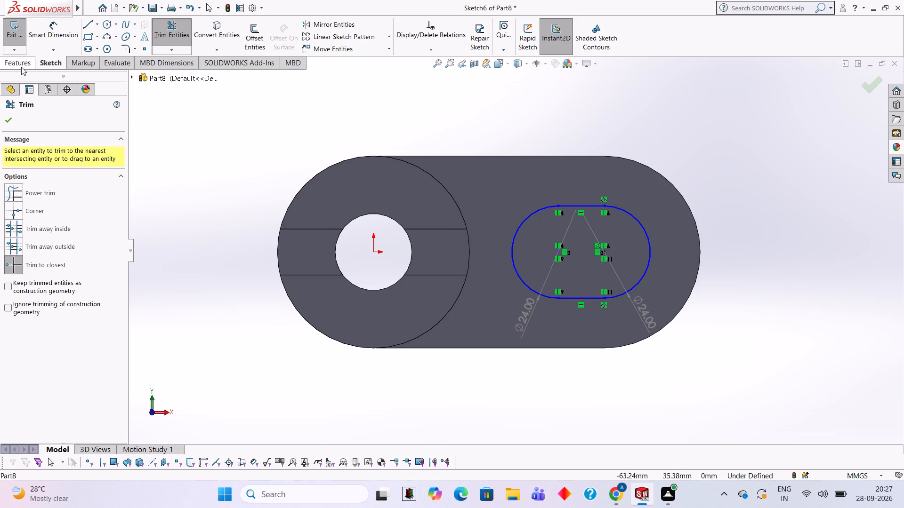
pyautogui.click(20, 33)
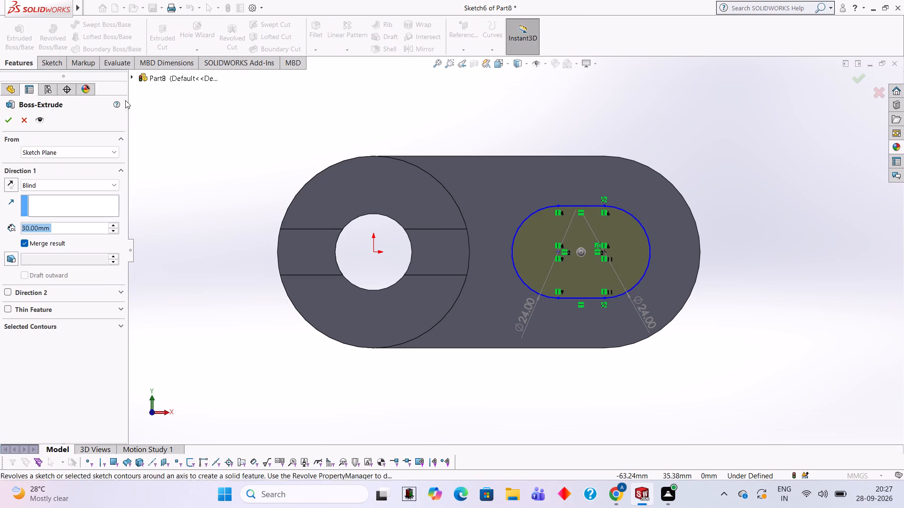
pyautogui.moveTo(601, 430); pyautogui.dragTo(592, 289, button='middle')
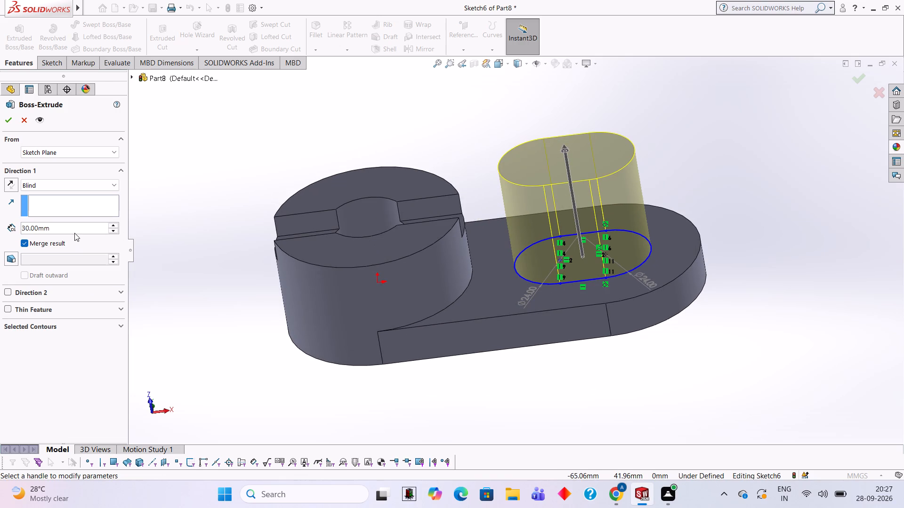
pyautogui.click(74, 232)
pyautogui.press('BackSpace')
pyautogui.press('BackSpace')
pyautogui.press('BackSpace')
pyautogui.press('BackSpace')
pyautogui.press('BackSpace')
pyautogui.press('BackSpace')
pyautogui.press('BackSpace')
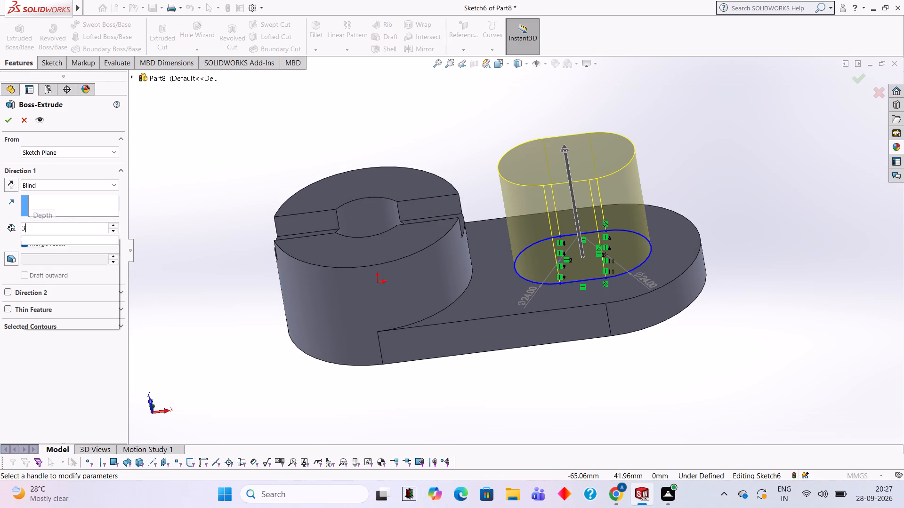
pyautogui.press('4')
pyautogui.press('Return')
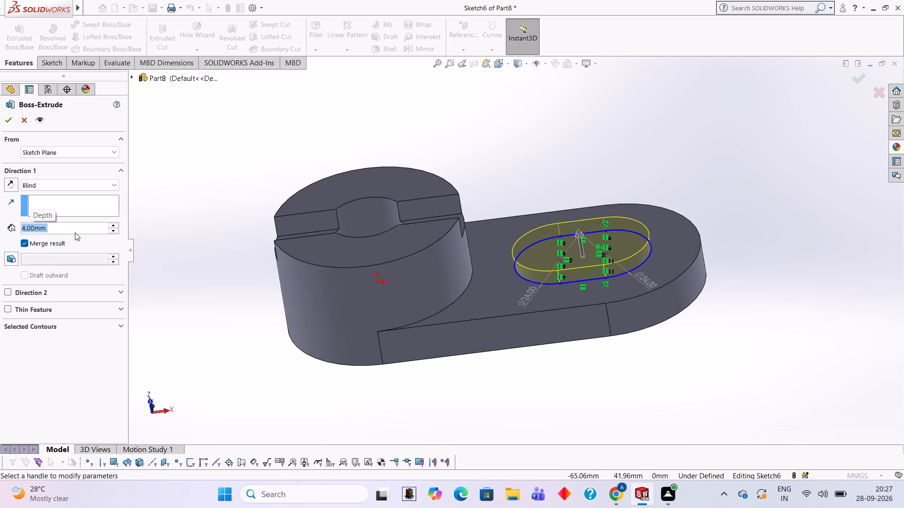
pyautogui.click(6, 120)
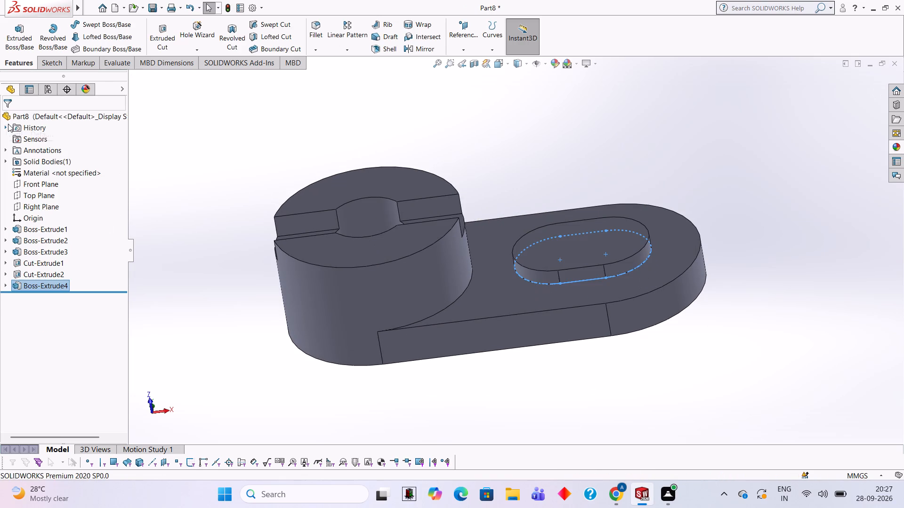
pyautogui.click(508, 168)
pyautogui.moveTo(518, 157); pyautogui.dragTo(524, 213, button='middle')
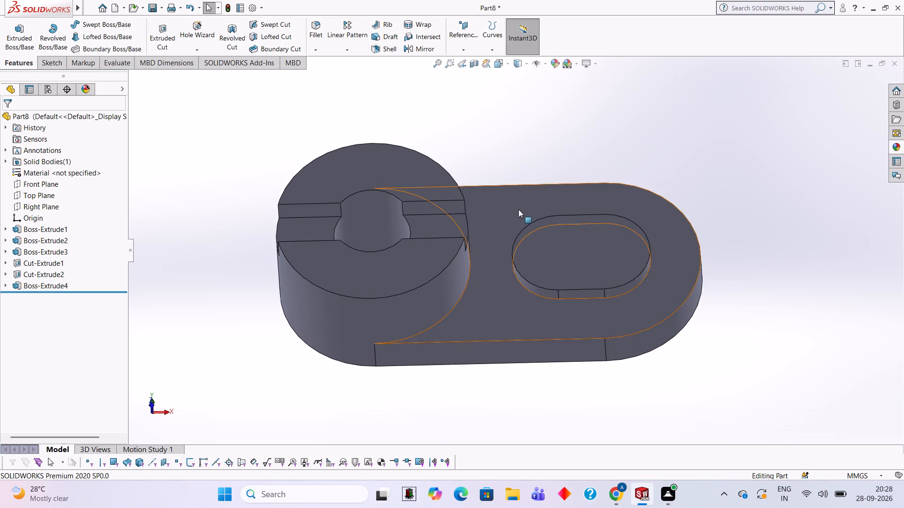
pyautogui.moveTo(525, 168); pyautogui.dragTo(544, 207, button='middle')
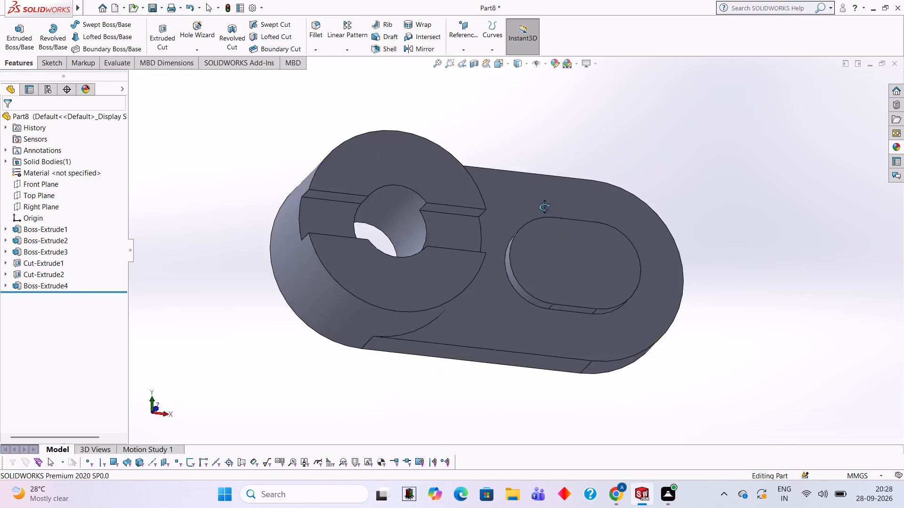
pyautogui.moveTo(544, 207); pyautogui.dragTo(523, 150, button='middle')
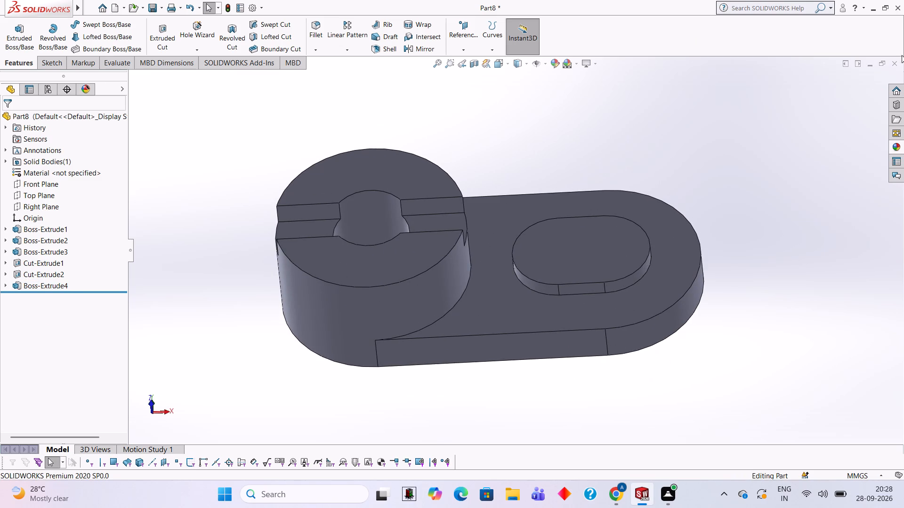
# On the raised pad's top face, sketch two 12 mm diameter circles, each concentric with one rounded end of the pad.
pyautogui.click(605, 238)
pyautogui.click(643, 214)
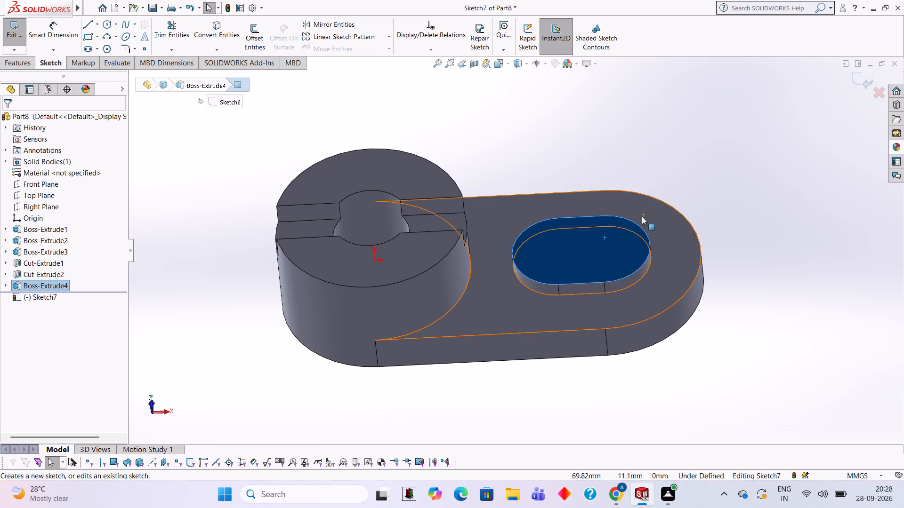
pyautogui.hotkey('ctrl', '8')
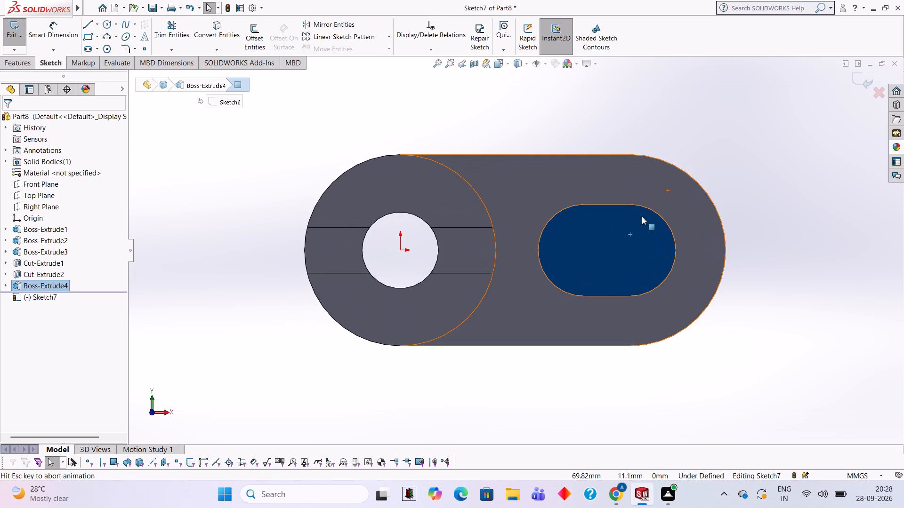
pyautogui.click(105, 23)
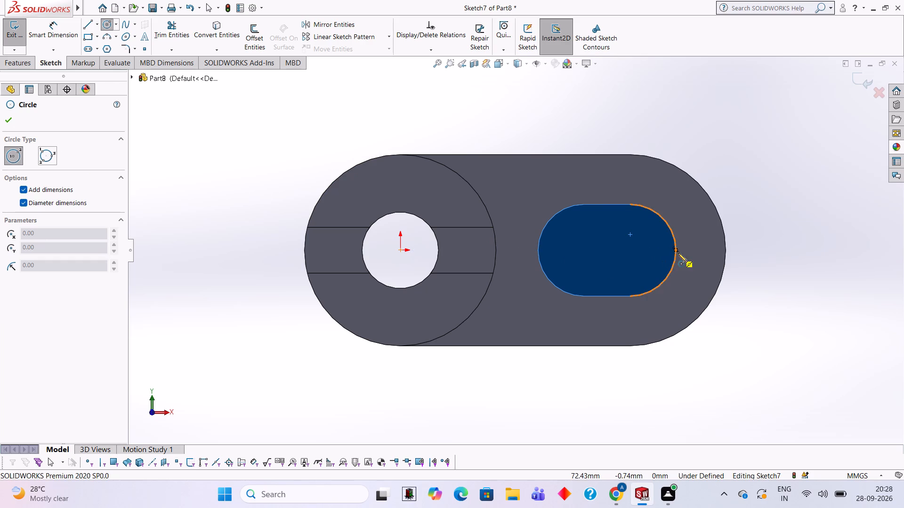
pyautogui.click(630, 250)
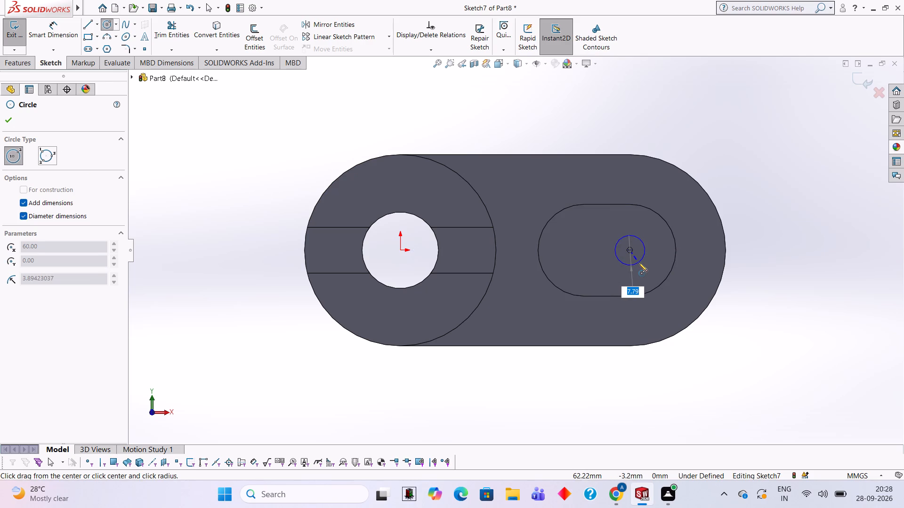
pyautogui.write('12')
pyautogui.press('Return')
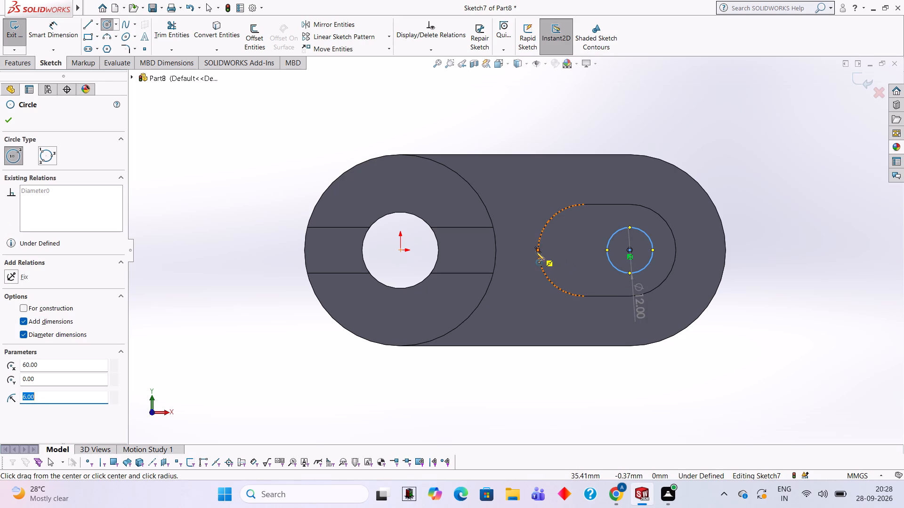
pyautogui.click(585, 249)
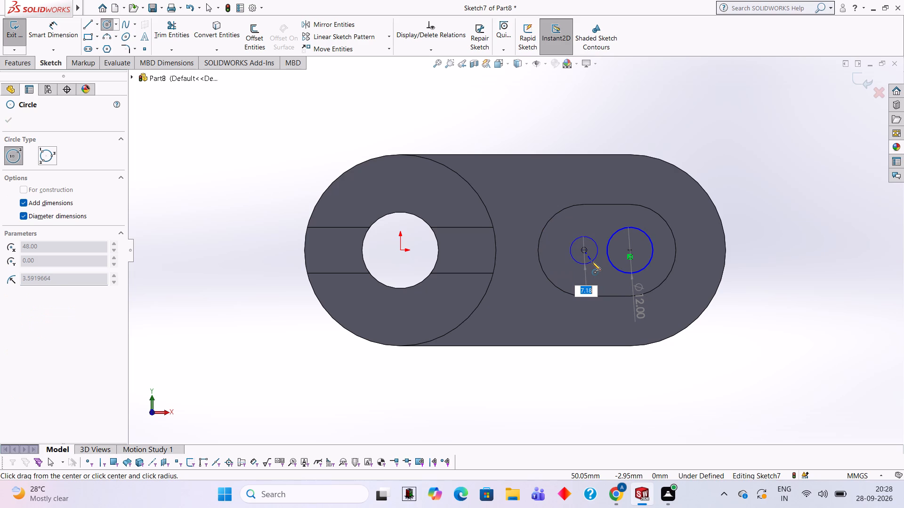
pyautogui.write('12')
pyautogui.press('Return')
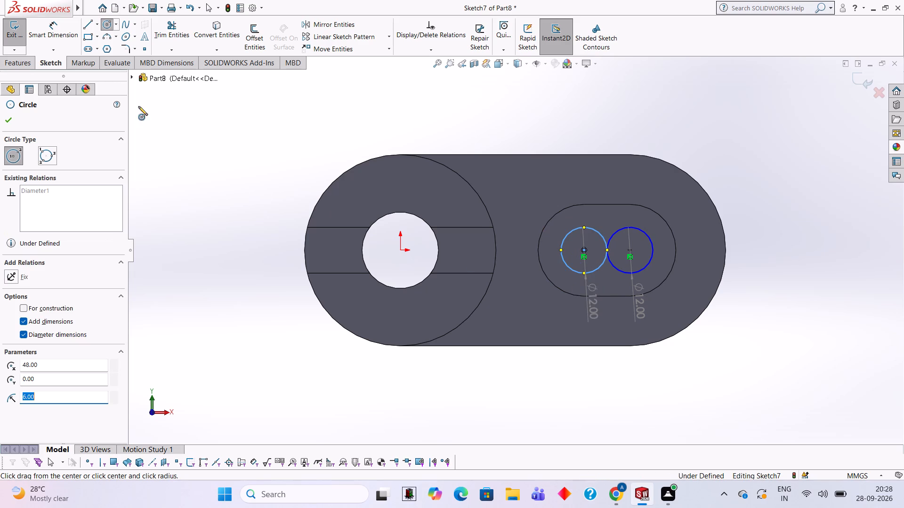
# Draw a chain of 12 mm lines joining the circles' uppermost points, down the outer circle's vertical diameter, and back between their lowermost points.
pyautogui.click(89, 20)
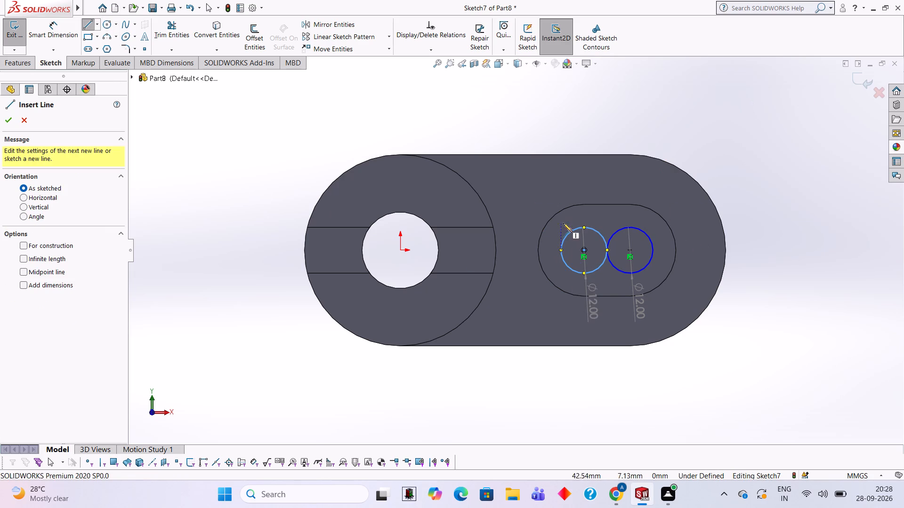
pyautogui.click(582, 227)
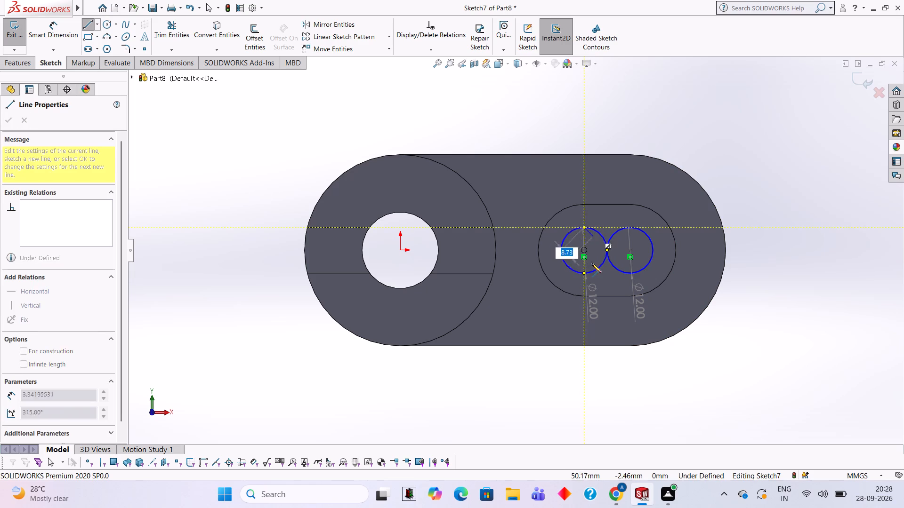
pyautogui.click(630, 226)
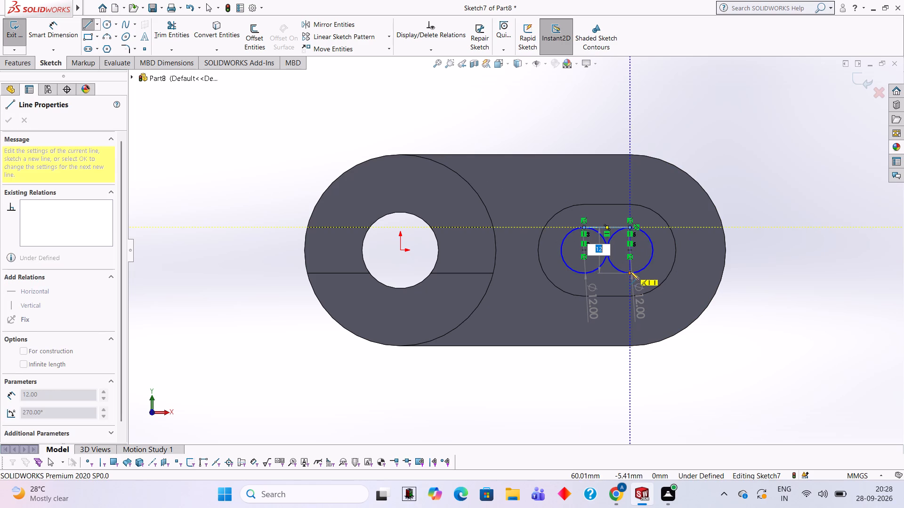
pyautogui.click(628, 273)
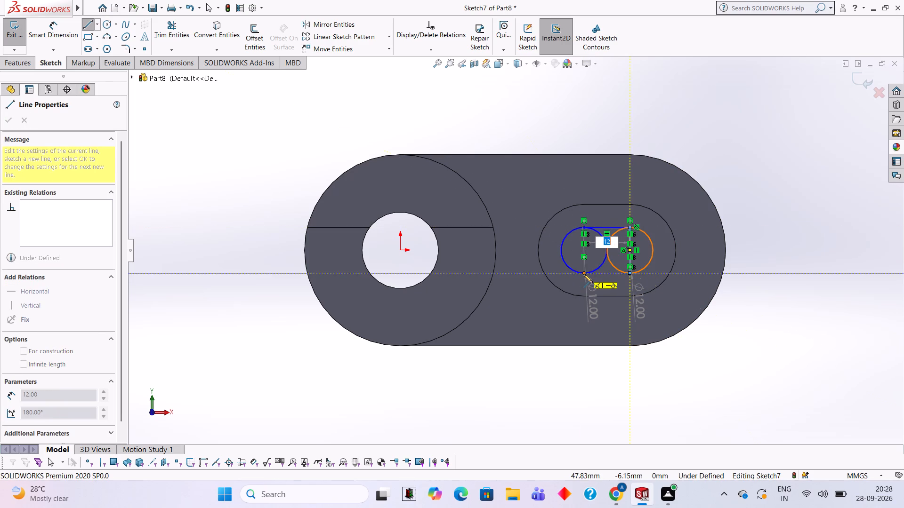
pyautogui.click(583, 274)
# Trim away the inward-facing arcs of both 12 mm circles between the two horizontal connecting lines.
pyautogui.click(178, 27)
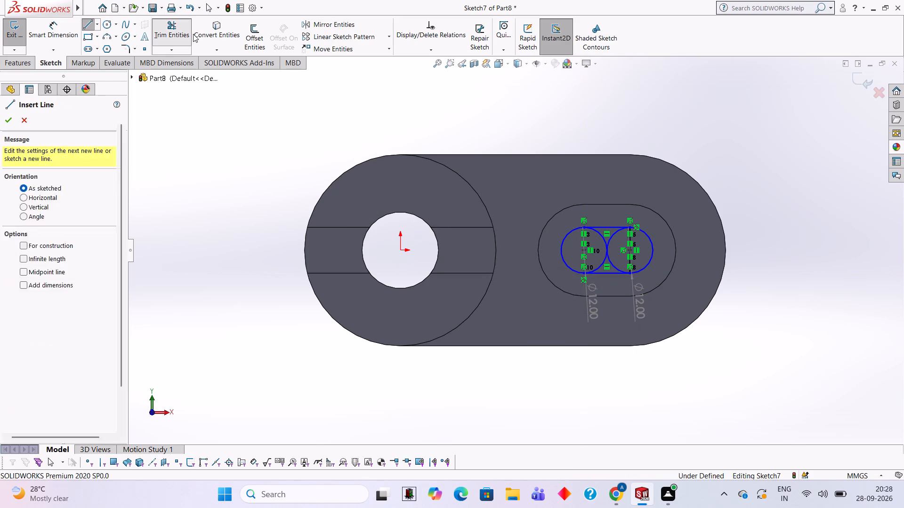
pyautogui.click(603, 236)
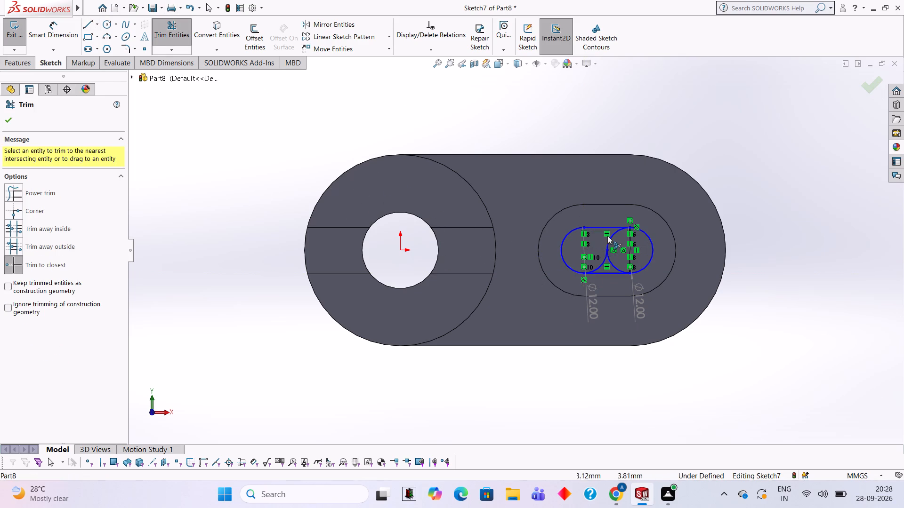
pyautogui.click(612, 235)
pyautogui.click(610, 256)
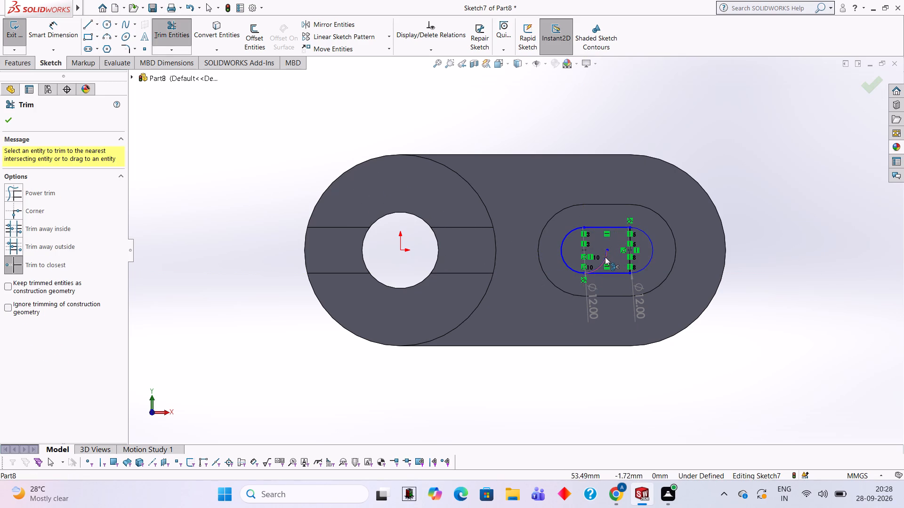
pyautogui.click(605, 257)
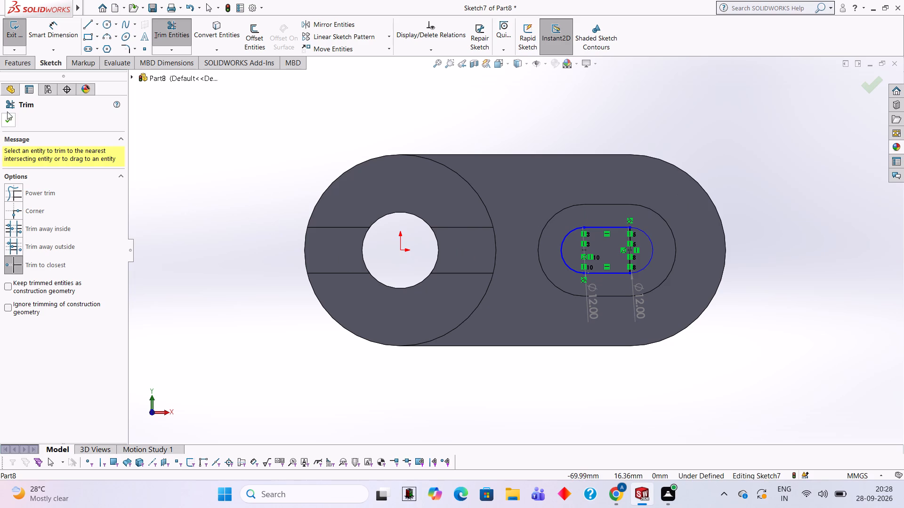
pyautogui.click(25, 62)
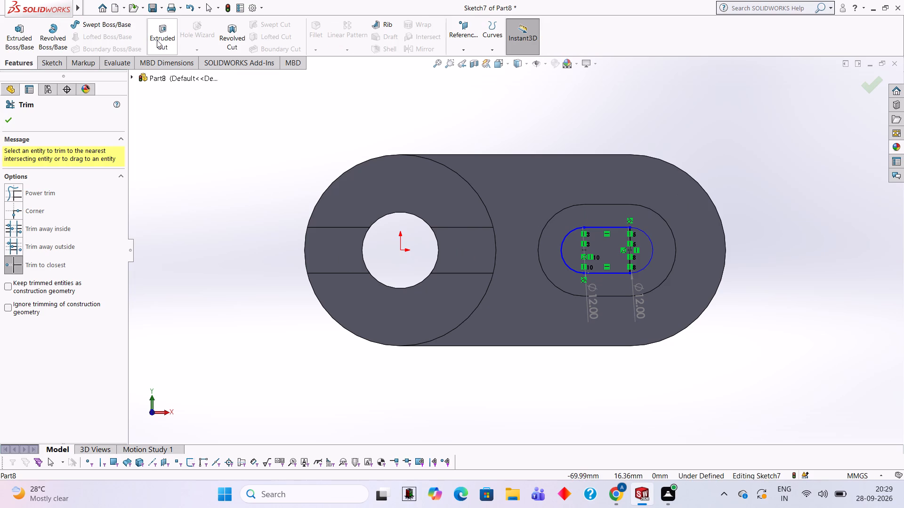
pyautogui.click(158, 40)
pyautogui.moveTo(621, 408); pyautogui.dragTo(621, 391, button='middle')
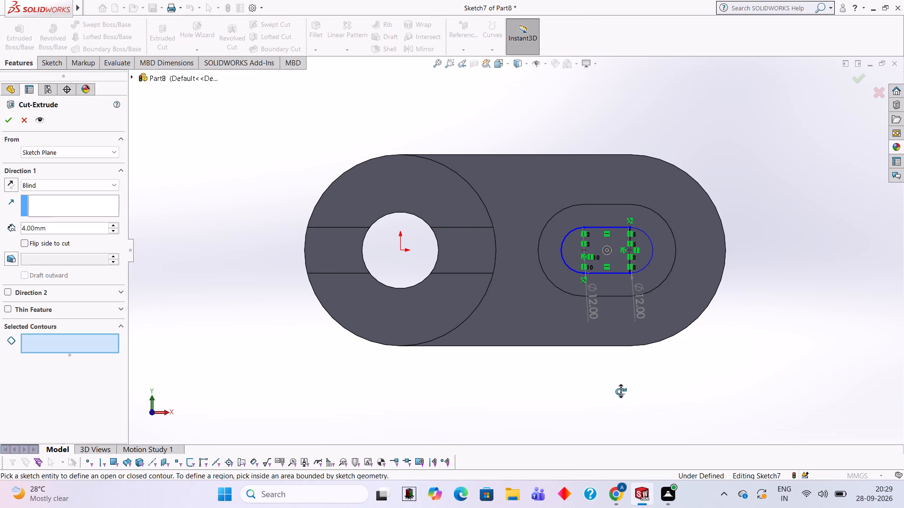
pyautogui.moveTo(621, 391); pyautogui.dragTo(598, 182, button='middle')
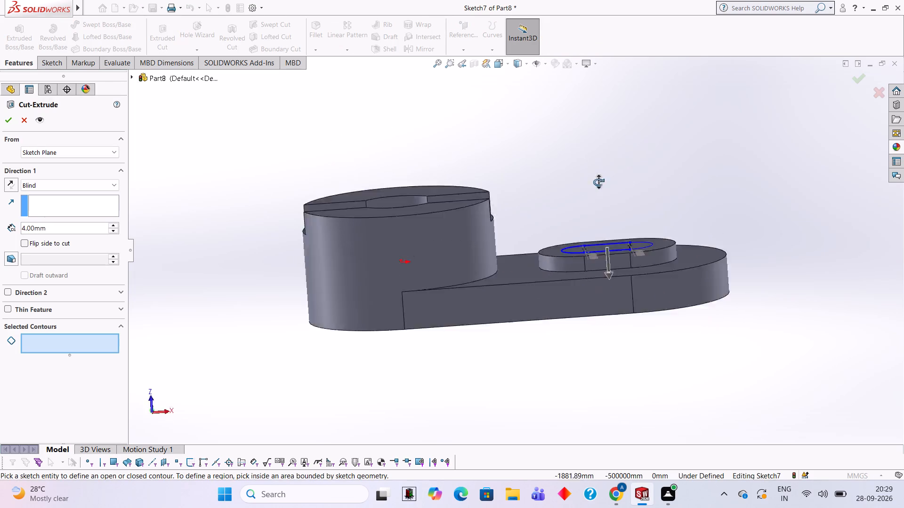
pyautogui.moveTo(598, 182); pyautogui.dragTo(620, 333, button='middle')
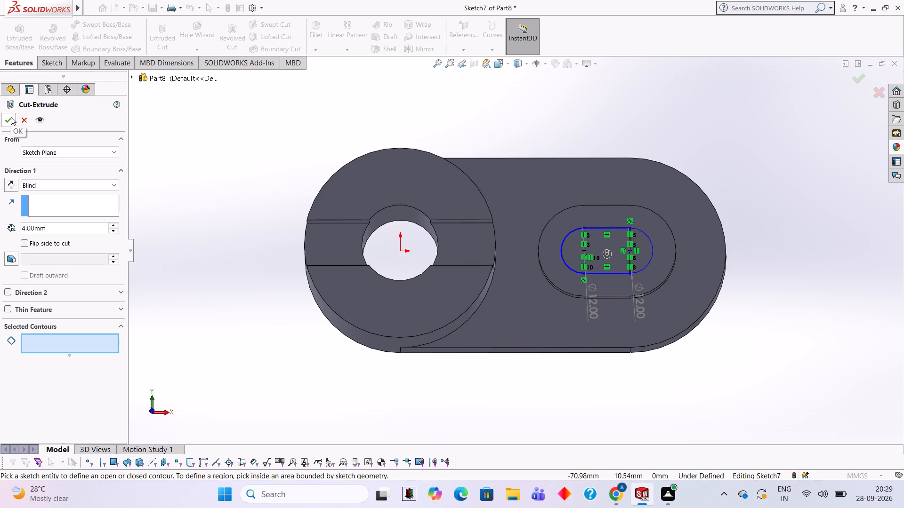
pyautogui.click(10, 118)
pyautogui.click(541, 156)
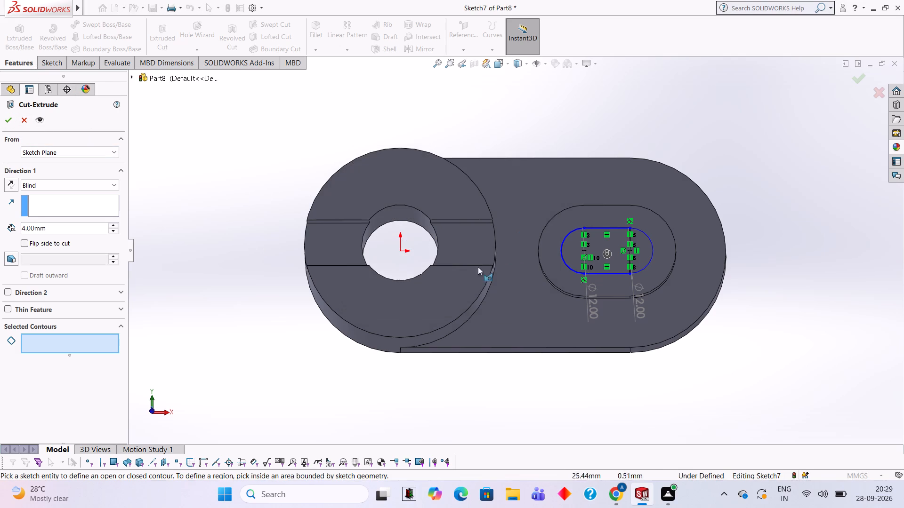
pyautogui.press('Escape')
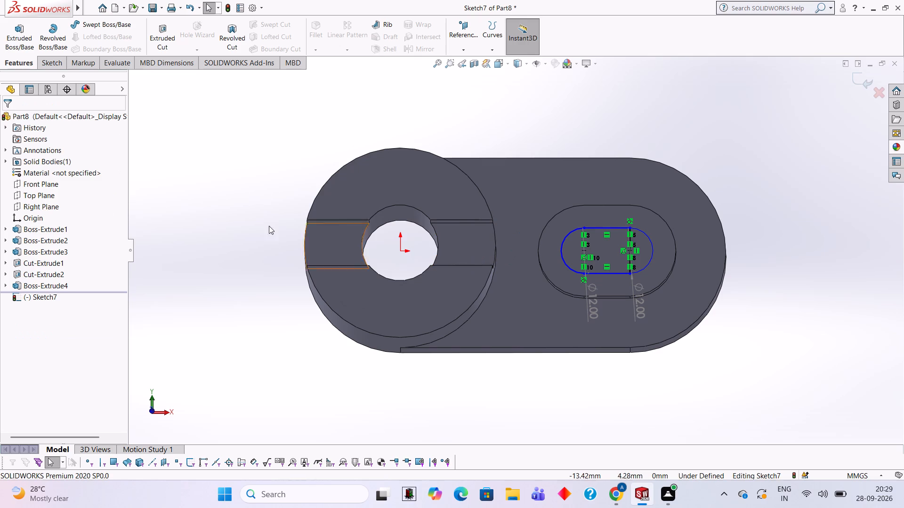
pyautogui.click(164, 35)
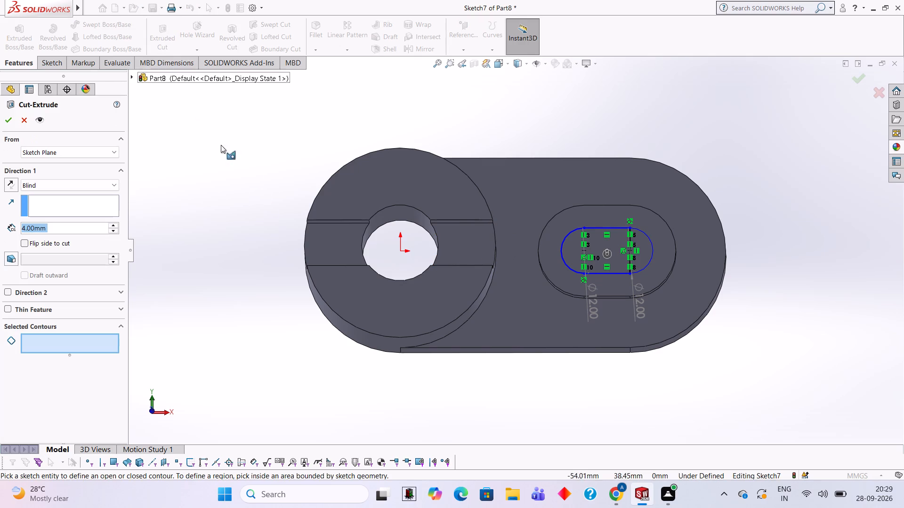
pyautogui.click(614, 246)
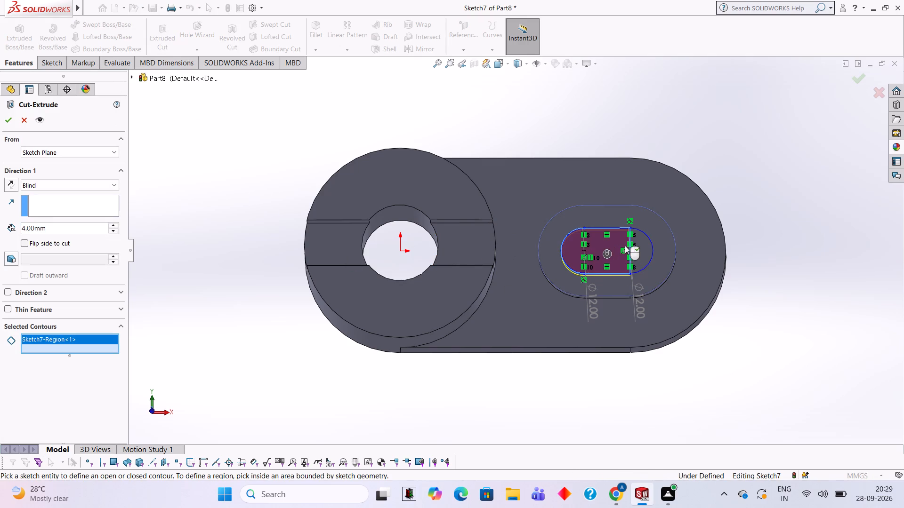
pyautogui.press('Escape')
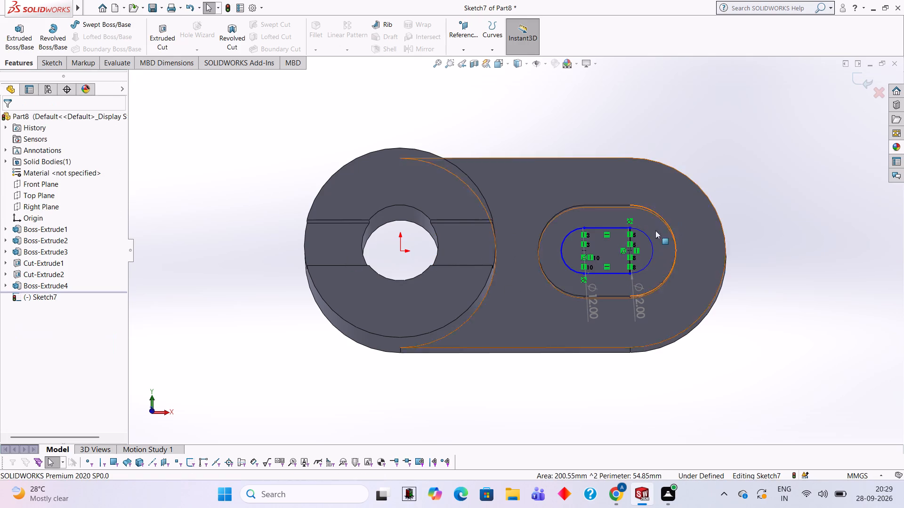
# Trim away the vertical line crossing the sketch at the outer arc's centre, leaving a closed slot outline.
pyautogui.scroll(-6, 641, 246)
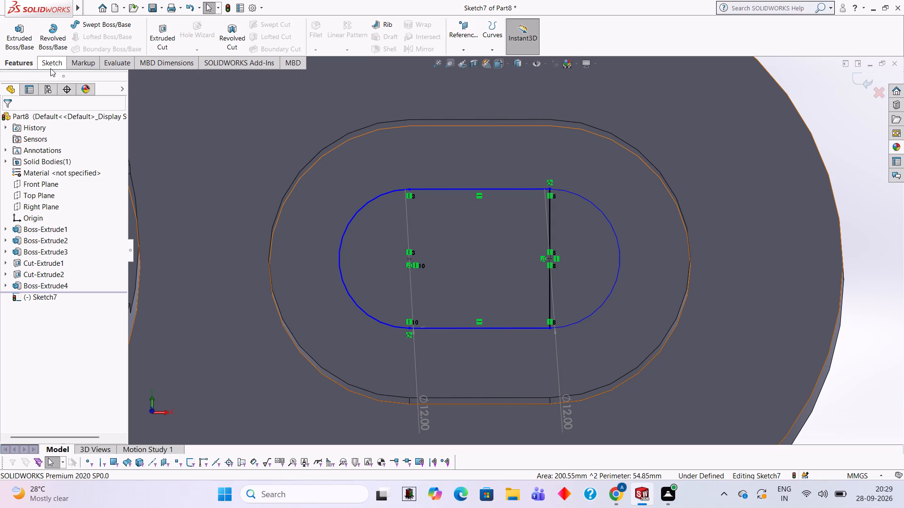
pyautogui.click(58, 63)
pyautogui.click(167, 42)
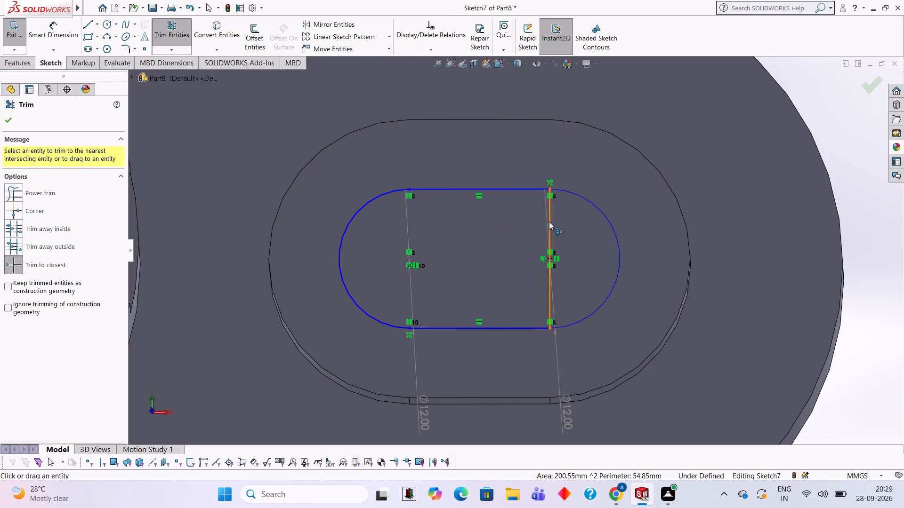
pyautogui.click(549, 222)
# Cut-extrude the closed slot sketch on the raised pad 20 mm deep, down through the pad and plate.
pyautogui.scroll(3, 496, 223)
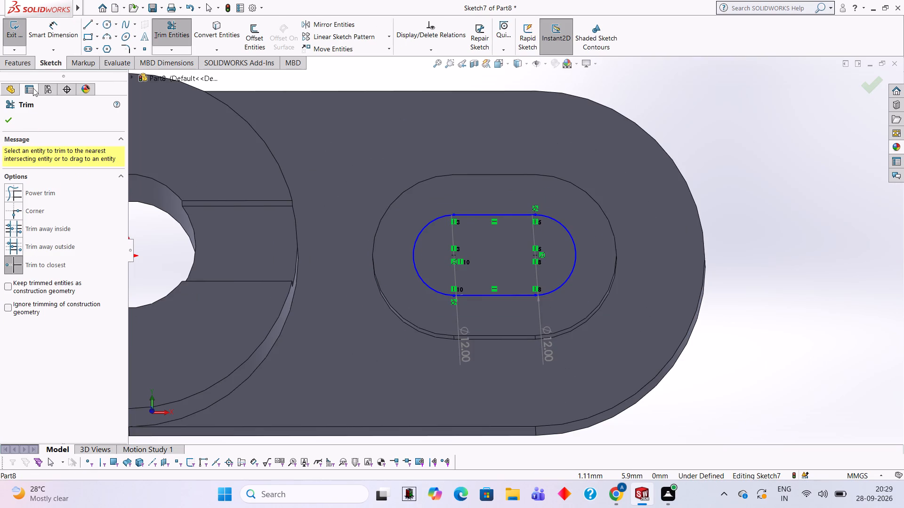
pyautogui.click(30, 63)
pyautogui.click(161, 45)
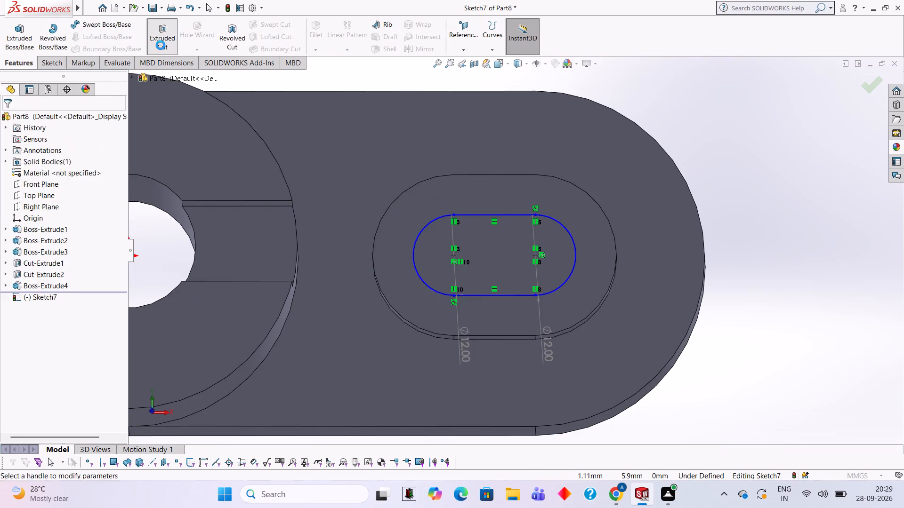
pyautogui.scroll(2, 404, 209)
pyautogui.moveTo(409, 260); pyautogui.dragTo(400, 182, button='middle')
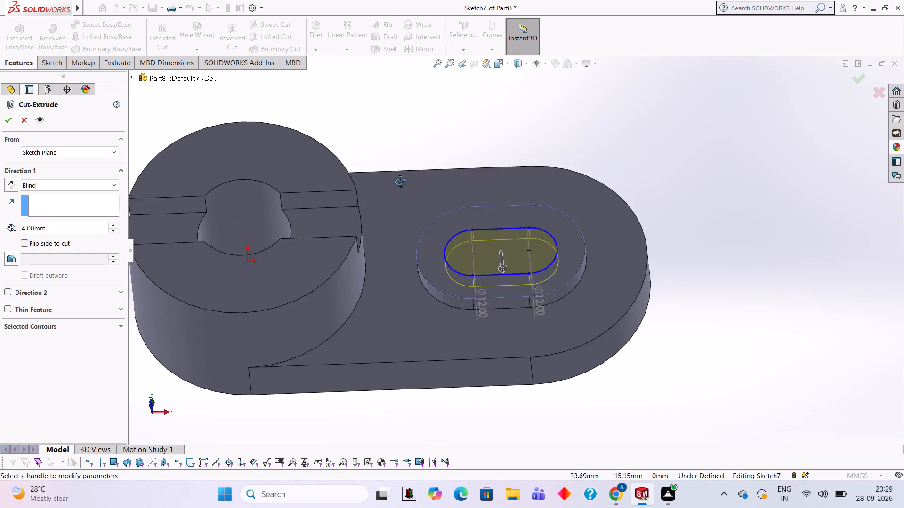
pyautogui.moveTo(400, 182); pyautogui.dragTo(399, 160, button='middle')
pyautogui.moveTo(353, 347); pyautogui.dragTo(373, 167, button='middle')
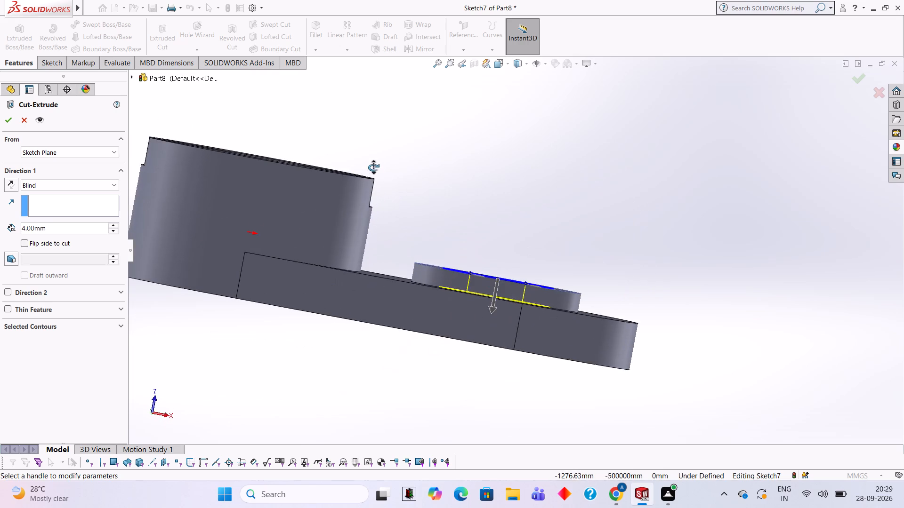
pyautogui.moveTo(373, 167); pyautogui.dragTo(373, 164, button='middle')
pyautogui.moveTo(72, 235); pyautogui.dragTo(76, 231)
pyautogui.click(78, 222)
pyautogui.click(79, 223)
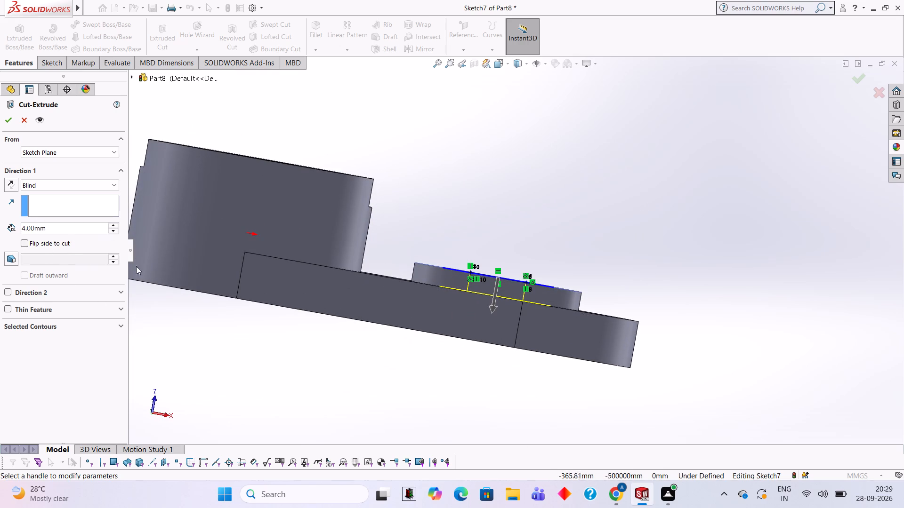
pyautogui.click(79, 226)
pyautogui.press('BackSpace')
pyautogui.press('BackSpace')
pyautogui.press('BackSpace')
pyautogui.press('BackSpace')
pyautogui.press('BackSpace')
pyautogui.press('BackSpace')
pyautogui.write('200')
pyautogui.press('BackSpace')
pyautogui.press('Return')
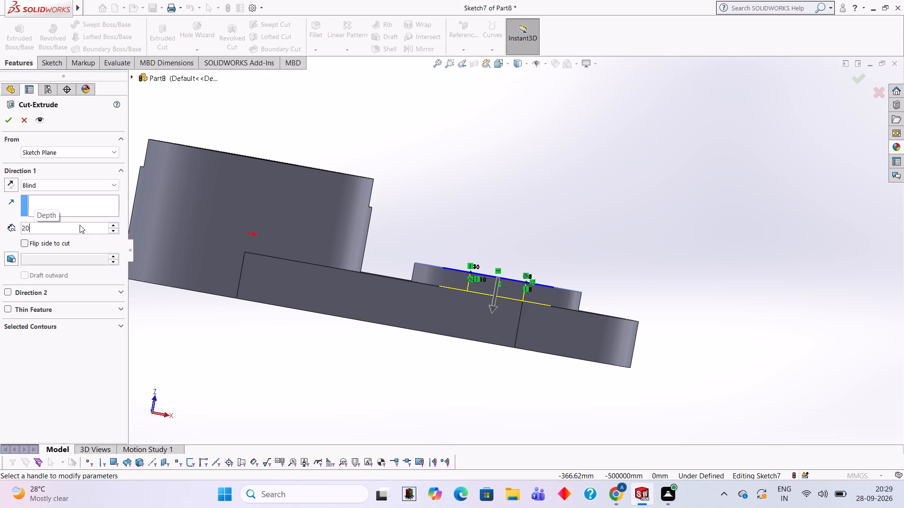
pyautogui.click(9, 121)
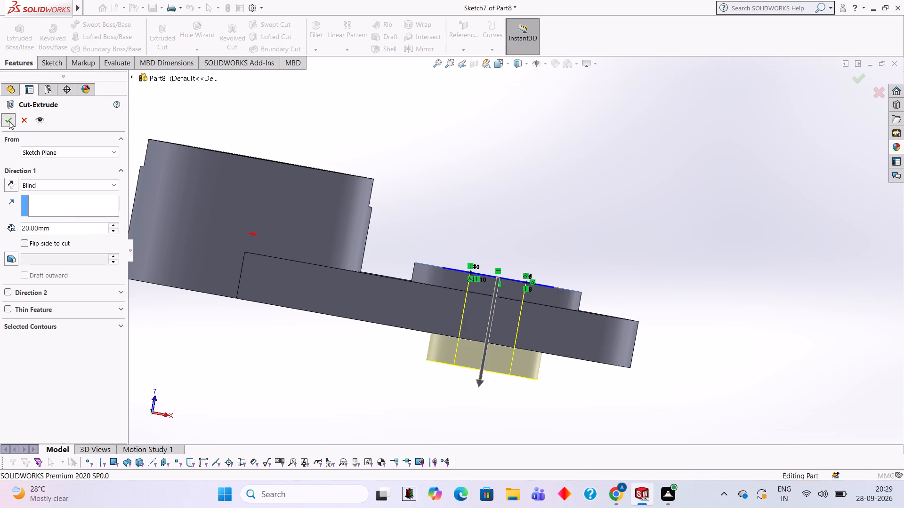
pyautogui.click(547, 217)
# Examine the part from all sides, especially the plate's underside and slotted rounded end, and consult the written brief.
pyautogui.scroll(3, 551, 217)
pyautogui.moveTo(543, 250); pyautogui.dragTo(534, 417, button='middle')
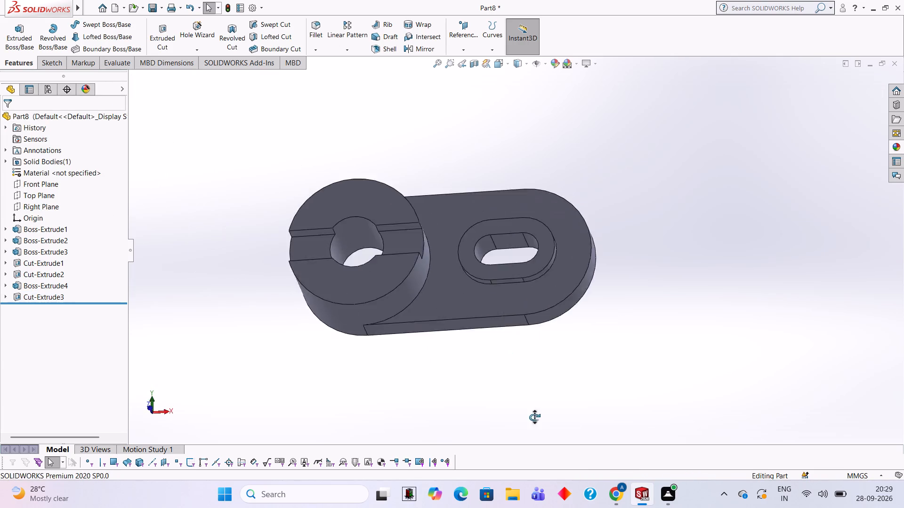
pyautogui.moveTo(534, 417); pyautogui.dragTo(615, 222, button='middle')
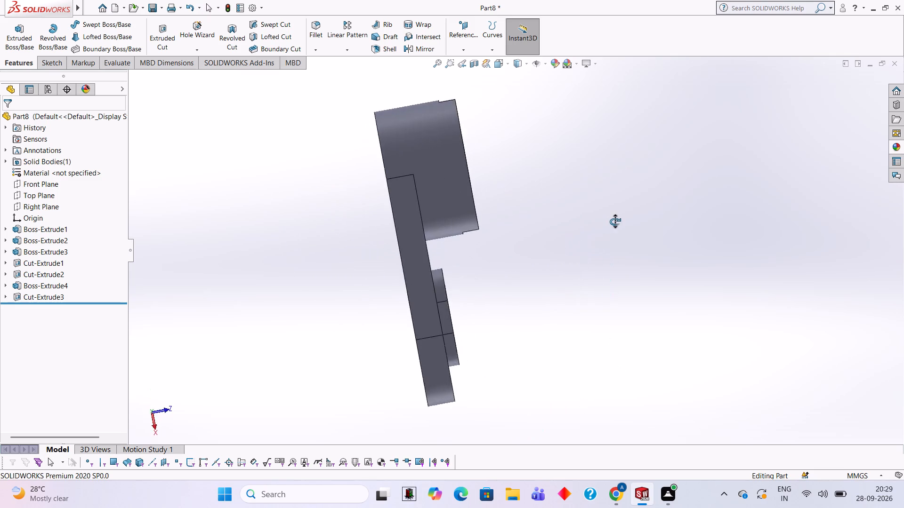
pyautogui.moveTo(615, 222); pyautogui.dragTo(562, 309, button='middle')
pyautogui.scroll(-1, 489, 207)
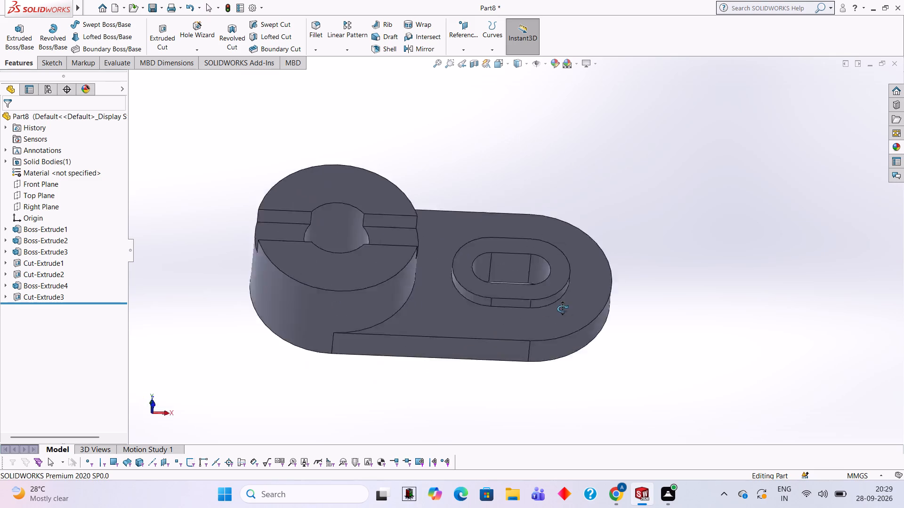
pyautogui.moveTo(562, 309); pyautogui.dragTo(519, 242, button='middle')
pyautogui.scroll(1, 519, 242)
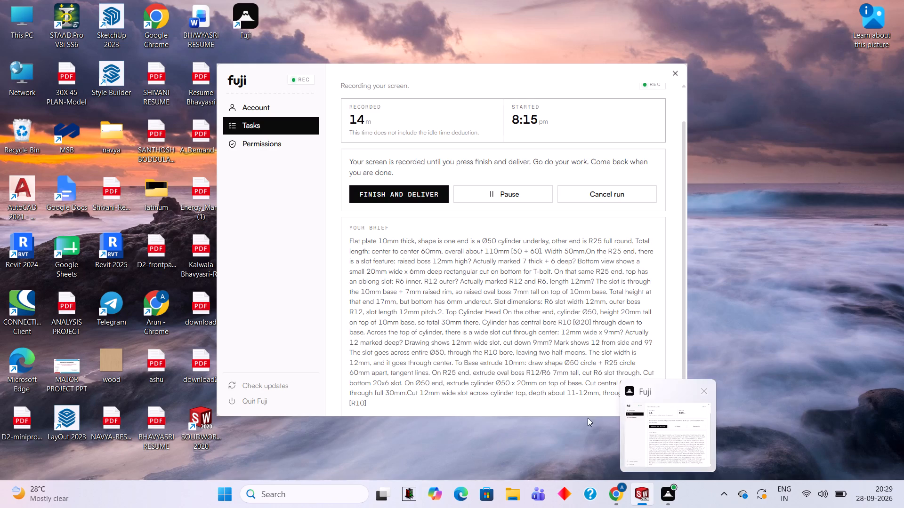
pyautogui.moveTo(681, 189); pyautogui.dragTo(517, 214, button='middle')
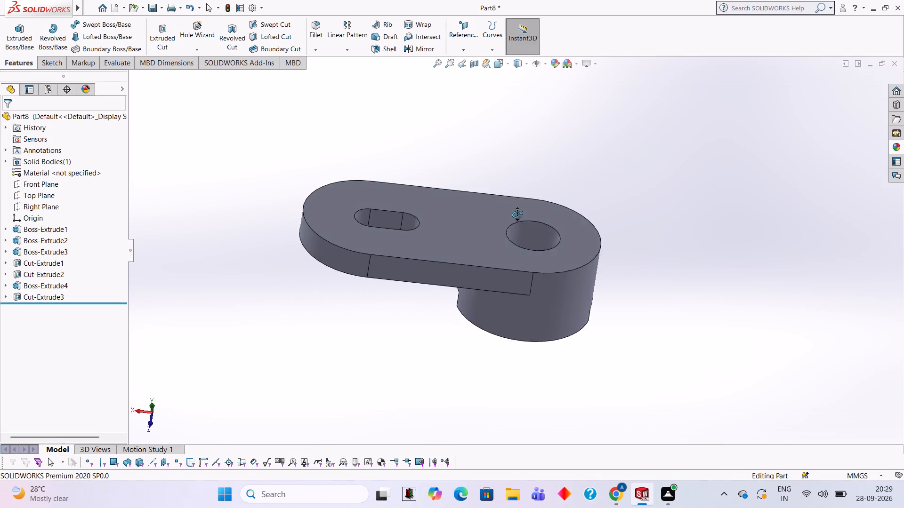
pyautogui.moveTo(517, 214); pyautogui.dragTo(508, 331, button='middle')
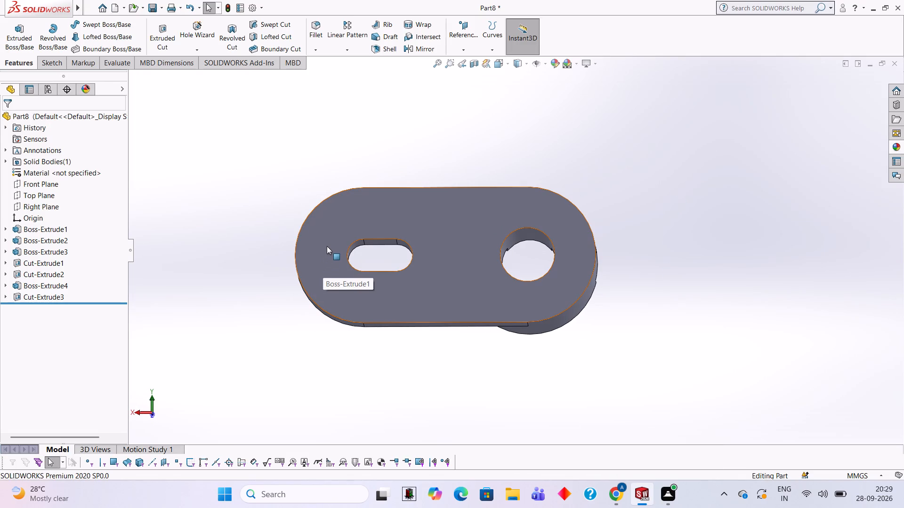
pyautogui.click(327, 246)
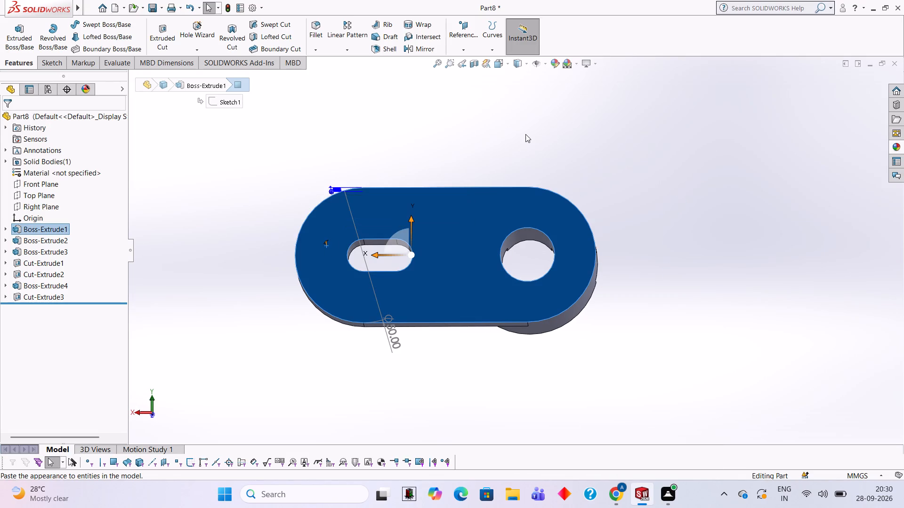
pyautogui.moveTo(530, 136); pyautogui.dragTo(614, 164, button='middle')
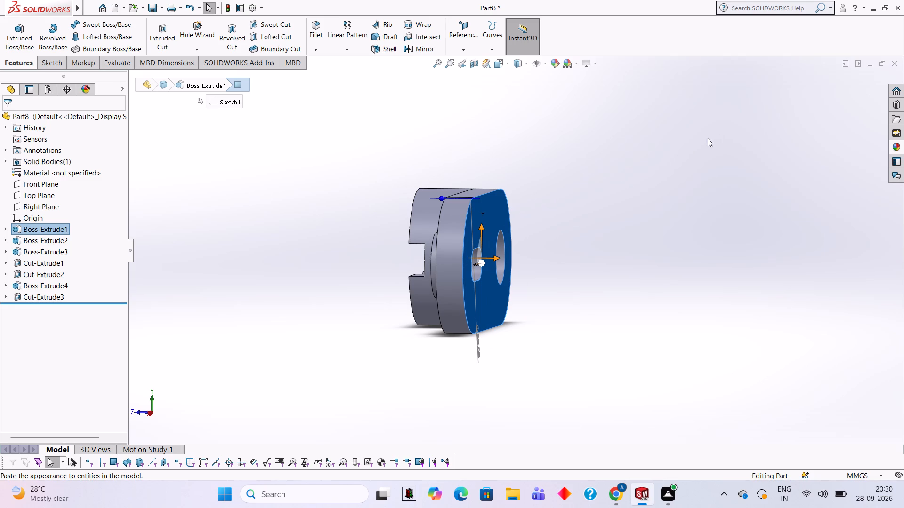
pyautogui.press('Escape')
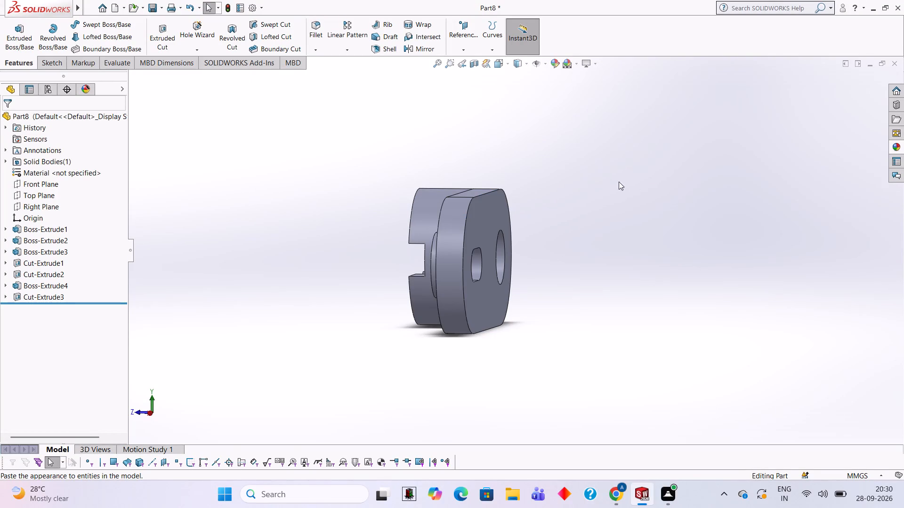
pyautogui.moveTo(607, 176); pyautogui.dragTo(566, 166, button='middle')
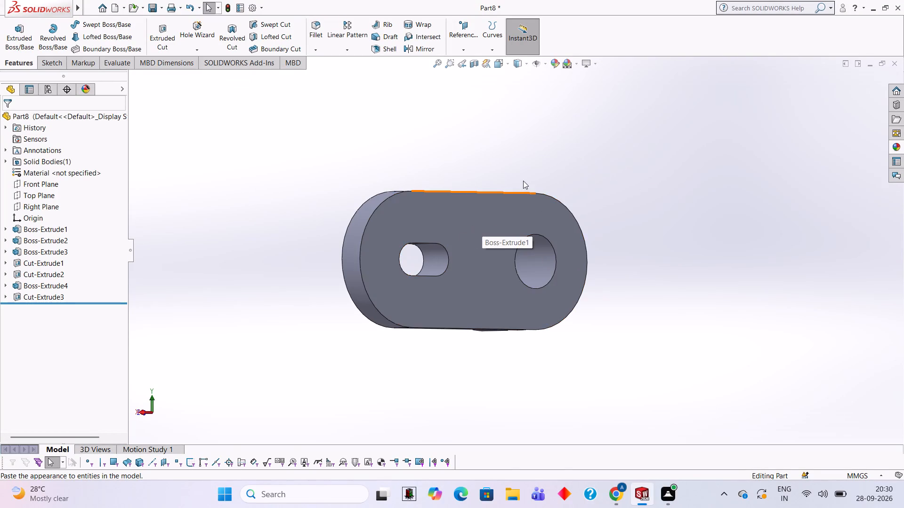
pyautogui.moveTo(542, 141); pyautogui.dragTo(590, 168, button='middle')
pyautogui.click(464, 289)
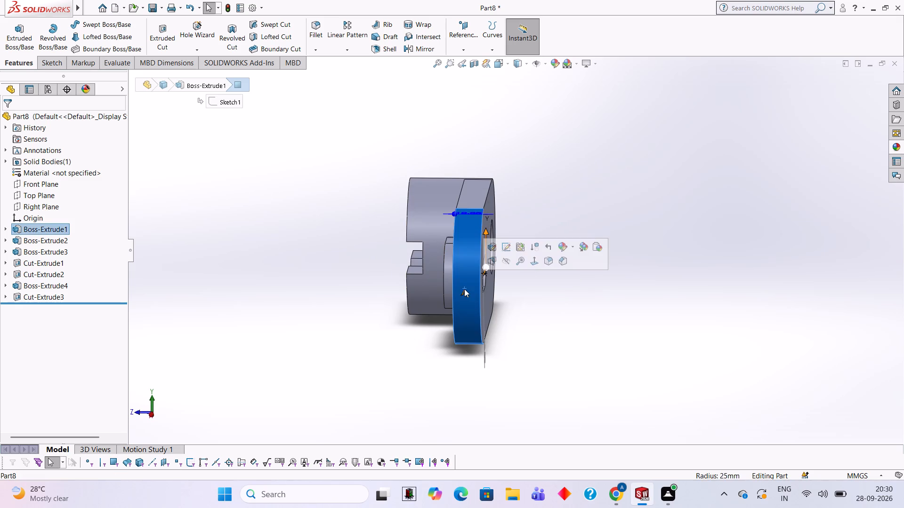
pyautogui.click(524, 189)
pyautogui.moveTo(546, 187); pyautogui.dragTo(500, 187, button='middle')
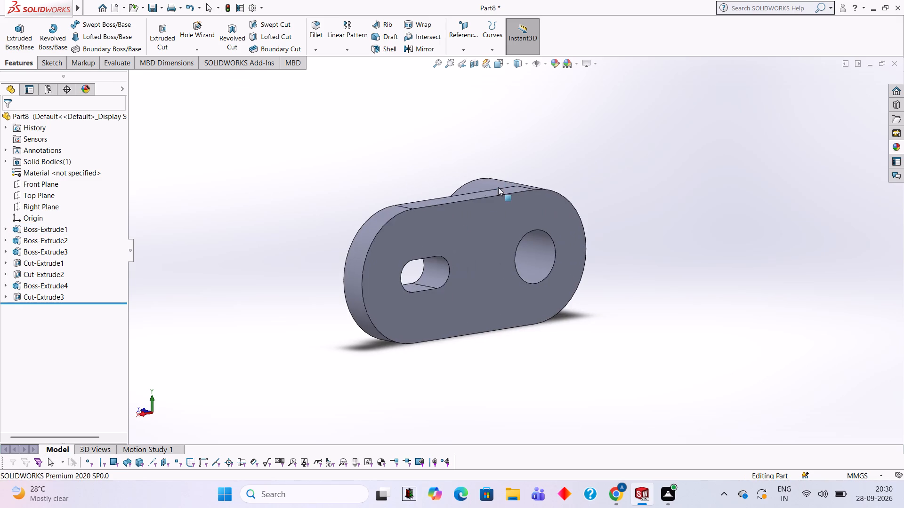
# Start a new sketch on the plate's flat underside and view it face-on.
pyautogui.click(391, 276)
pyautogui.click(438, 250)
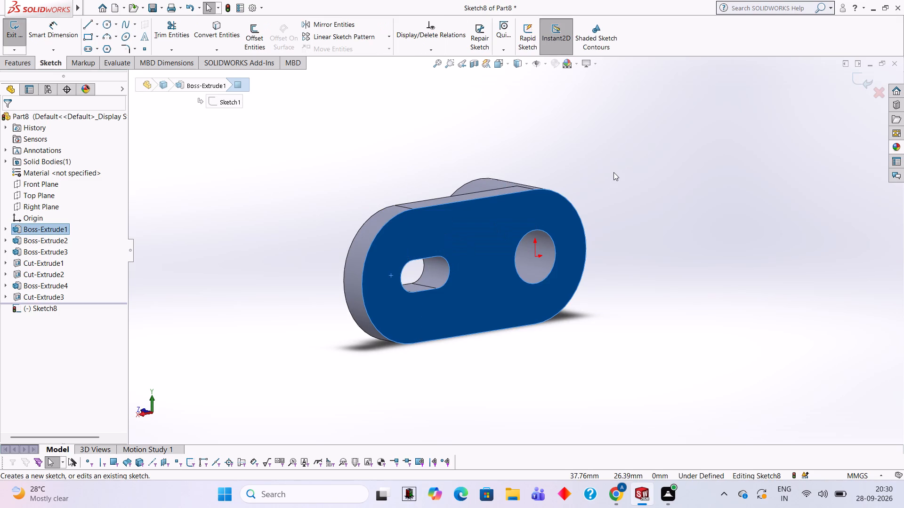
pyautogui.hotkey('ctrl', '8')
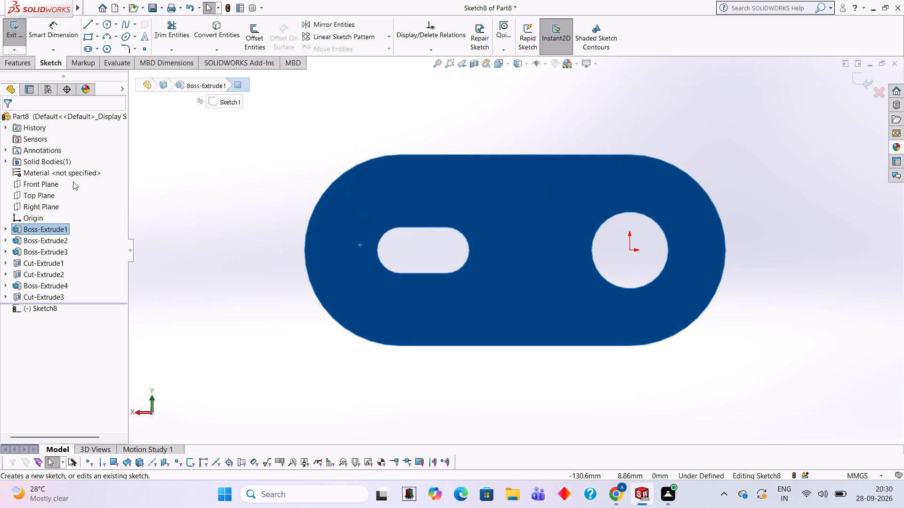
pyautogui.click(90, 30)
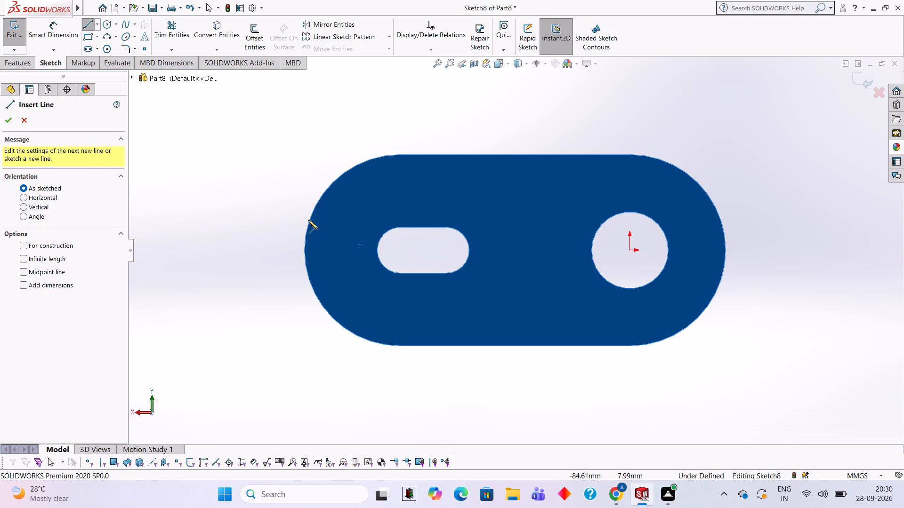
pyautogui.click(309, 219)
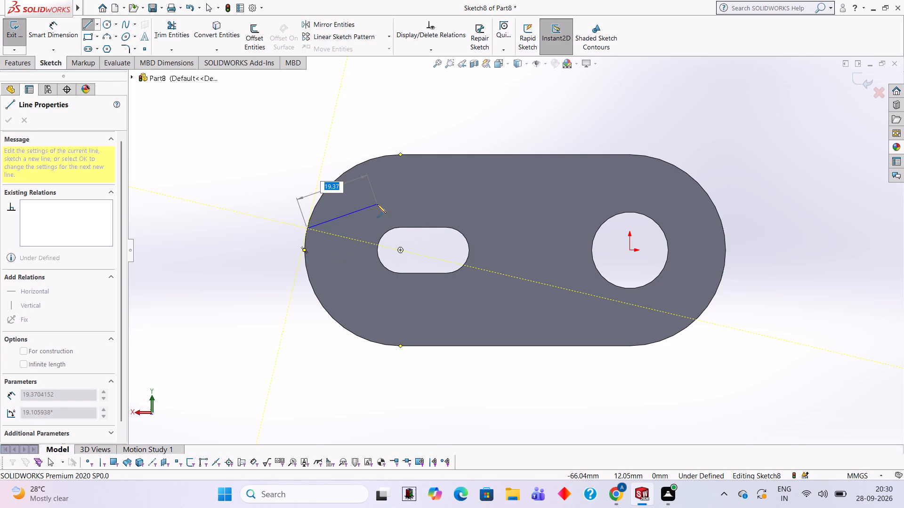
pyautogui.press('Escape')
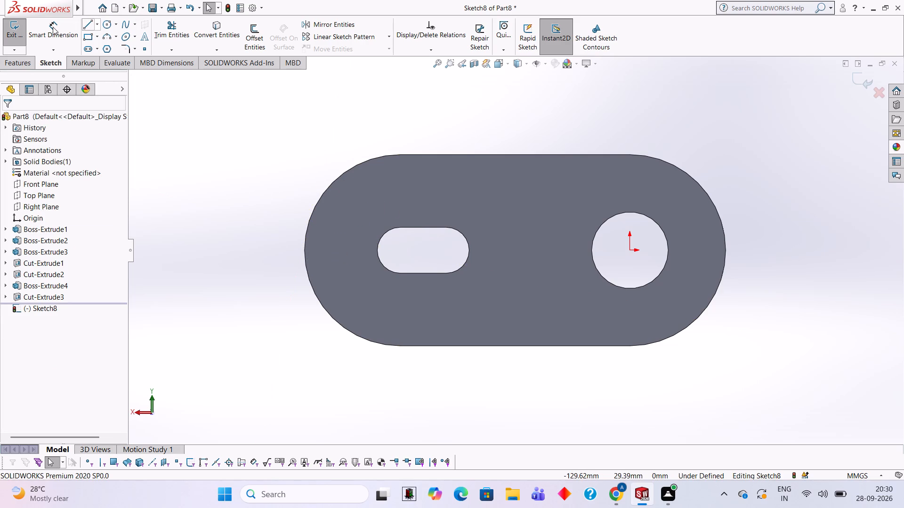
# From the slotted end's midpoint, draw a 6 mm line inward, then 10 mm up, and close a rectangle about 3.9 by 20 mm.
pyautogui.click(83, 28)
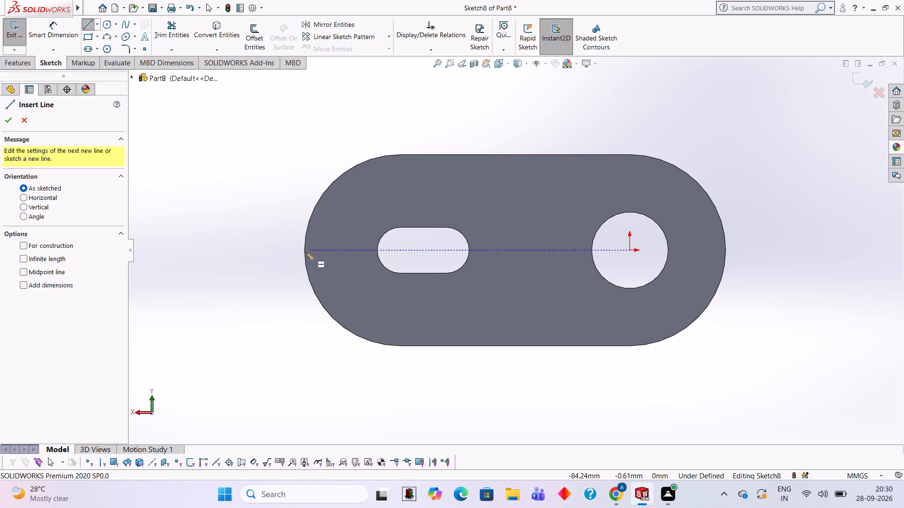
pyautogui.click(304, 250)
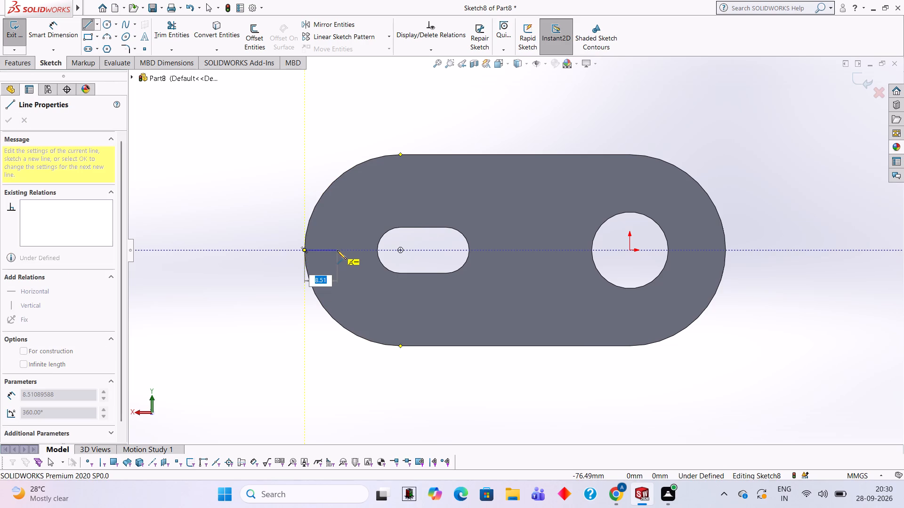
pyautogui.press('6')
pyautogui.press('Return')
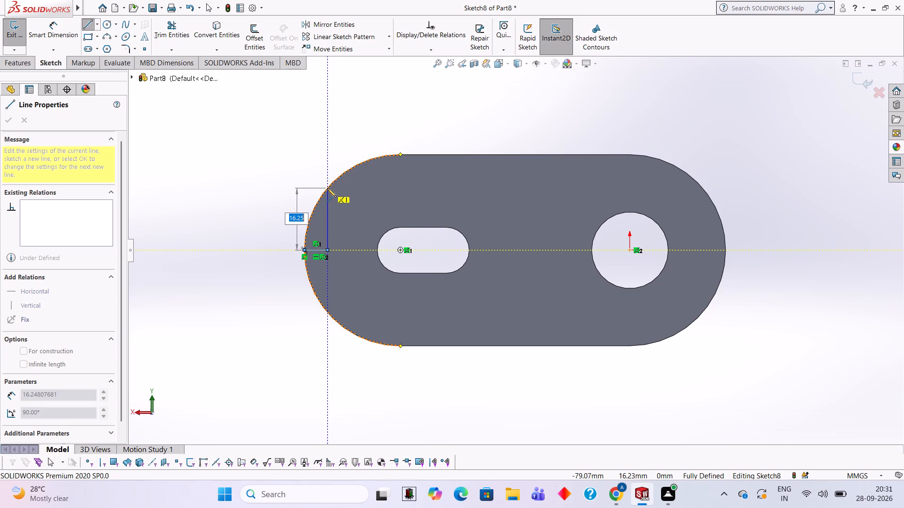
pyautogui.write('10')
pyautogui.press('Return')
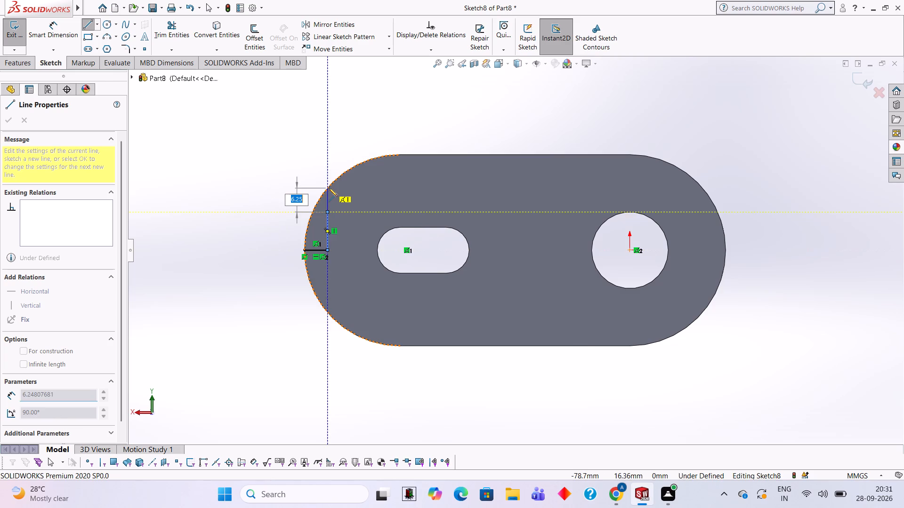
pyautogui.click(313, 211)
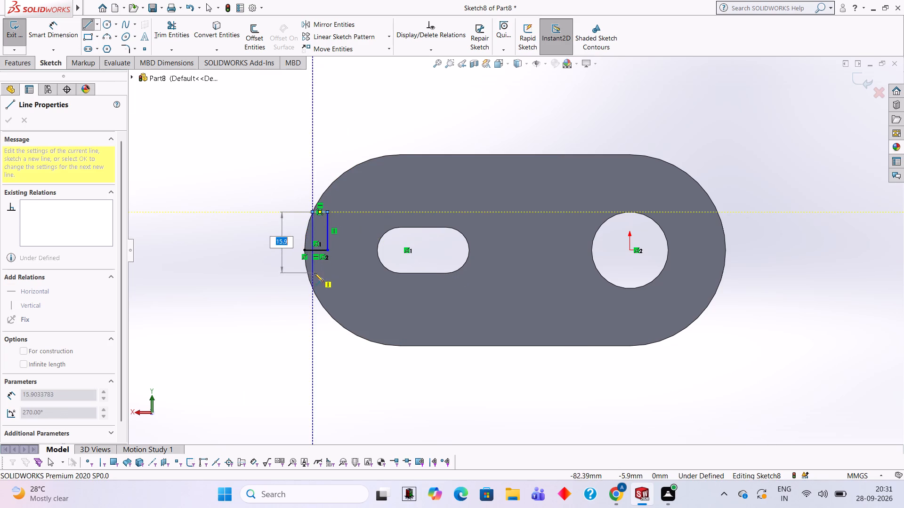
pyautogui.click(312, 288)
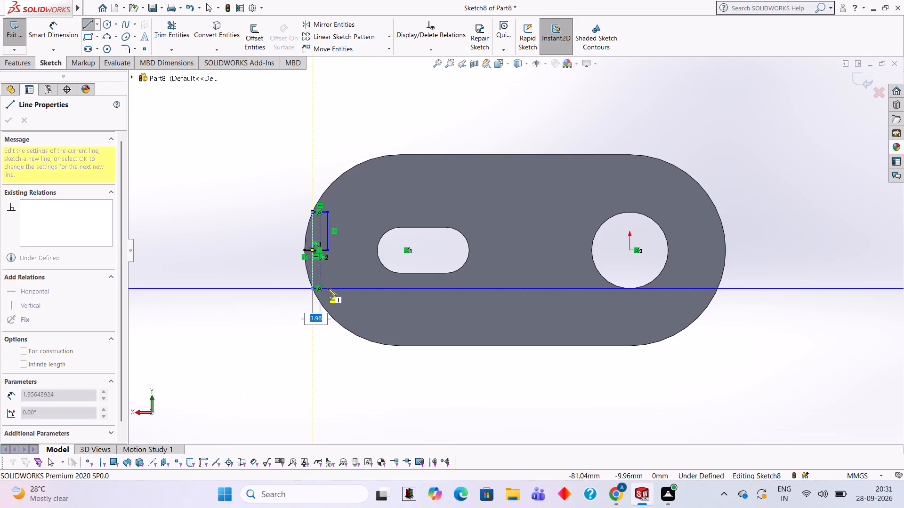
pyautogui.click(330, 287)
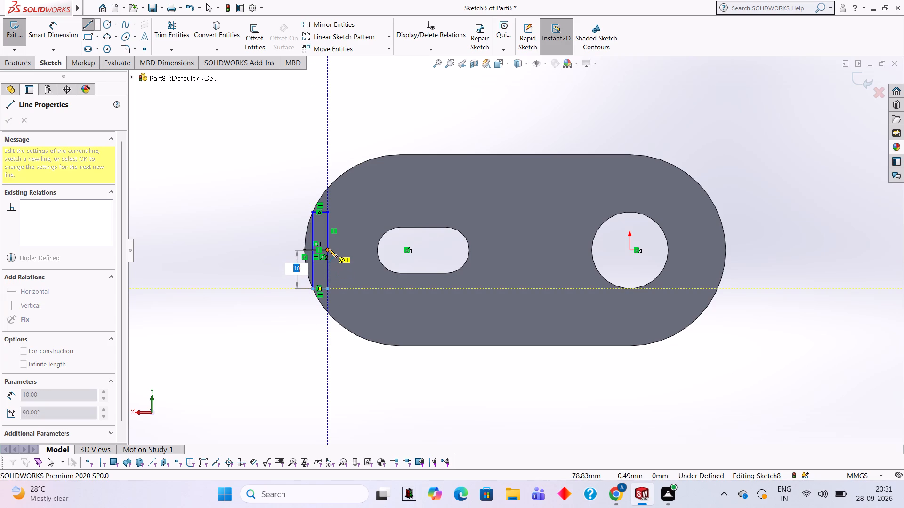
pyautogui.click(328, 248)
pyautogui.press('Escape')
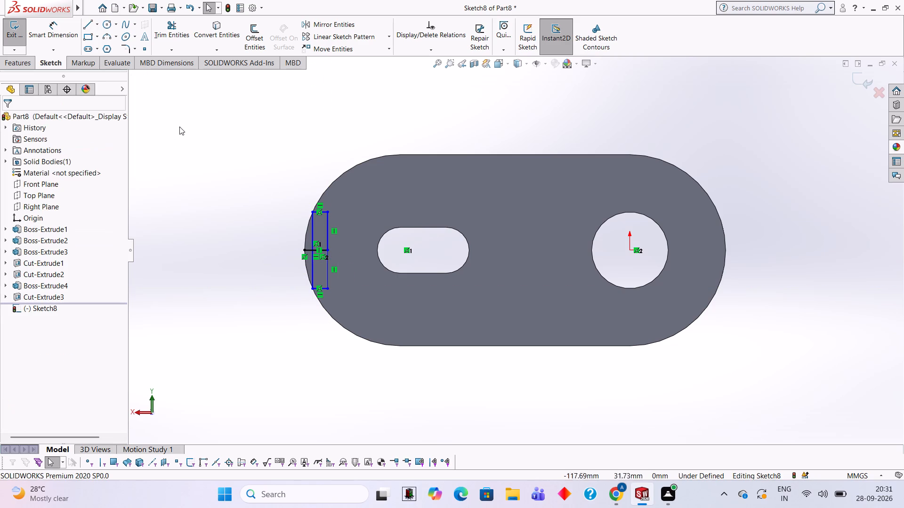
# Trim away the small rectangle's outer vertical side and the horizontal centre line at the plate's slotted end.
pyautogui.click(172, 39)
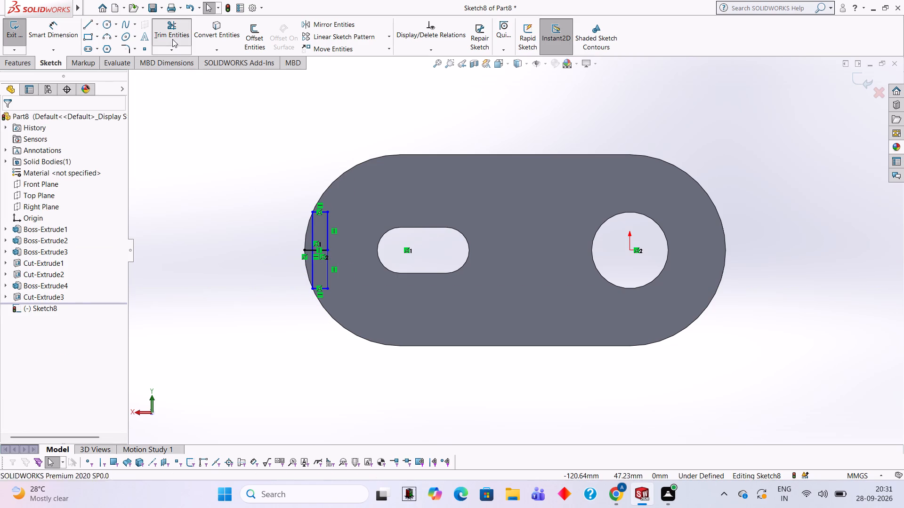
pyautogui.click(312, 234)
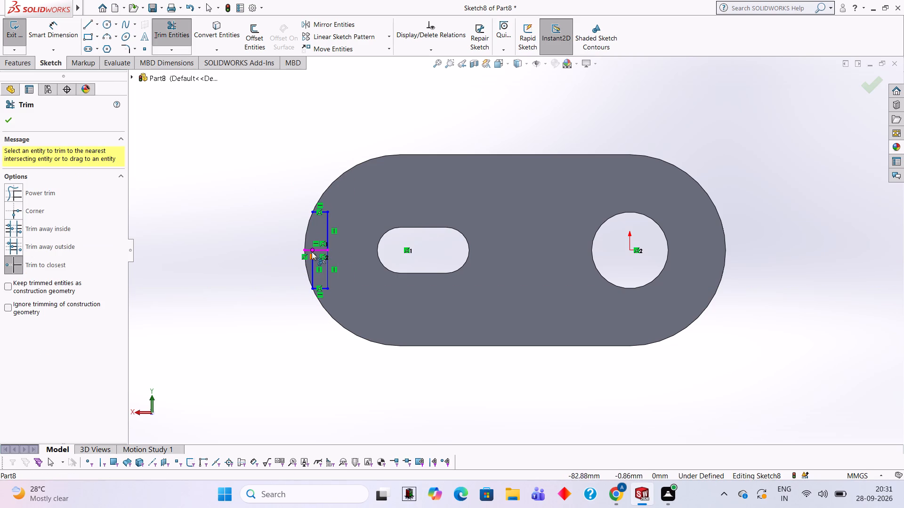
pyautogui.click(310, 248)
pyautogui.click(314, 249)
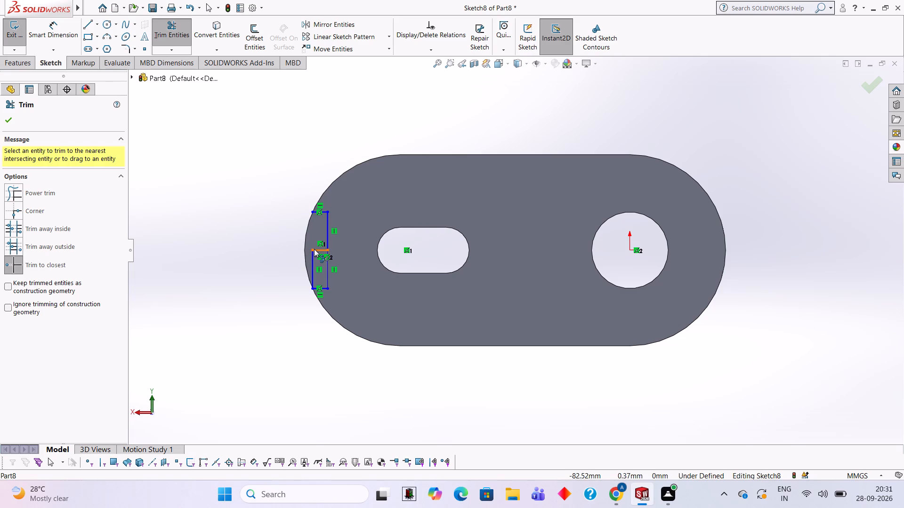
pyautogui.click(313, 251)
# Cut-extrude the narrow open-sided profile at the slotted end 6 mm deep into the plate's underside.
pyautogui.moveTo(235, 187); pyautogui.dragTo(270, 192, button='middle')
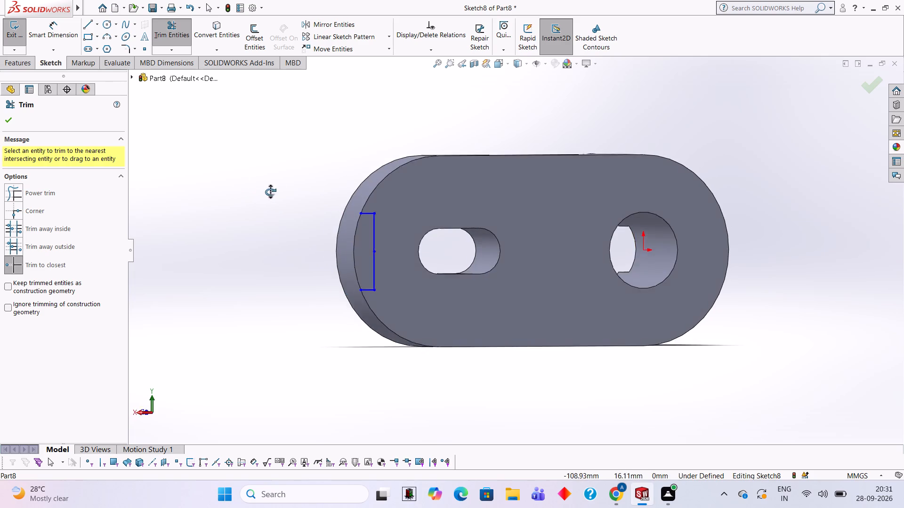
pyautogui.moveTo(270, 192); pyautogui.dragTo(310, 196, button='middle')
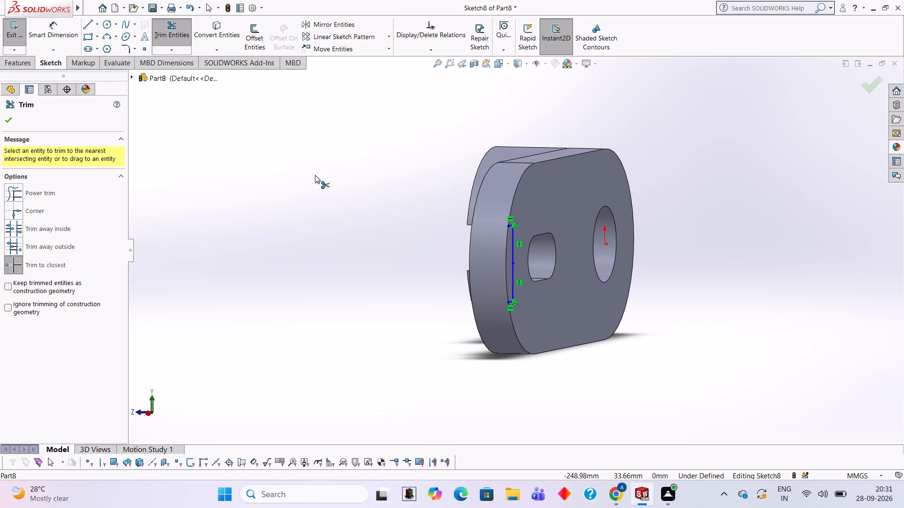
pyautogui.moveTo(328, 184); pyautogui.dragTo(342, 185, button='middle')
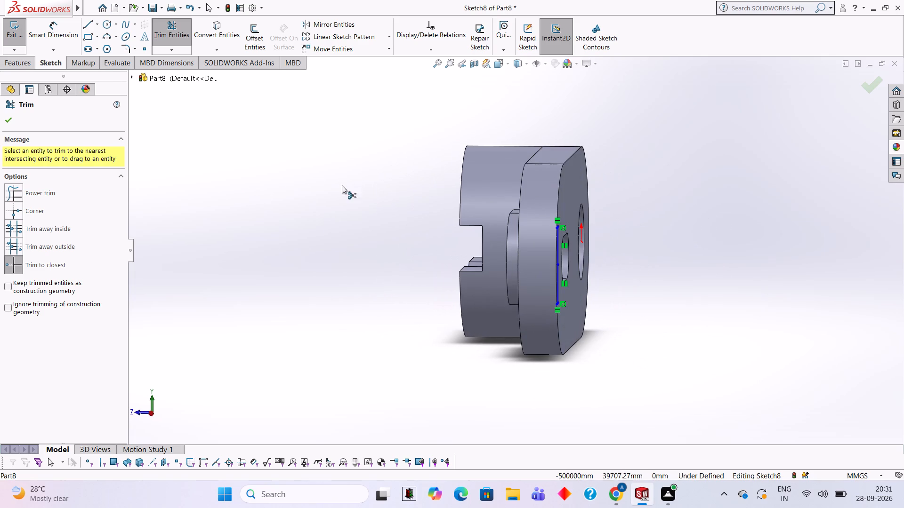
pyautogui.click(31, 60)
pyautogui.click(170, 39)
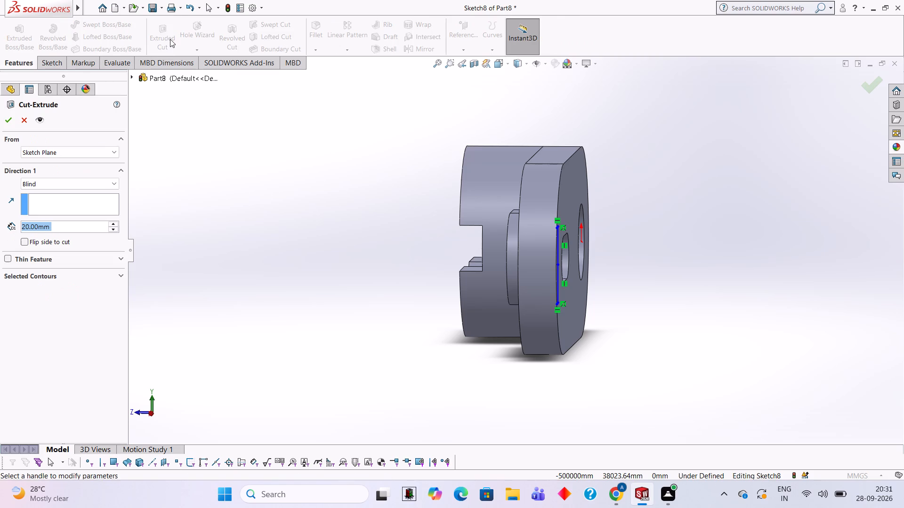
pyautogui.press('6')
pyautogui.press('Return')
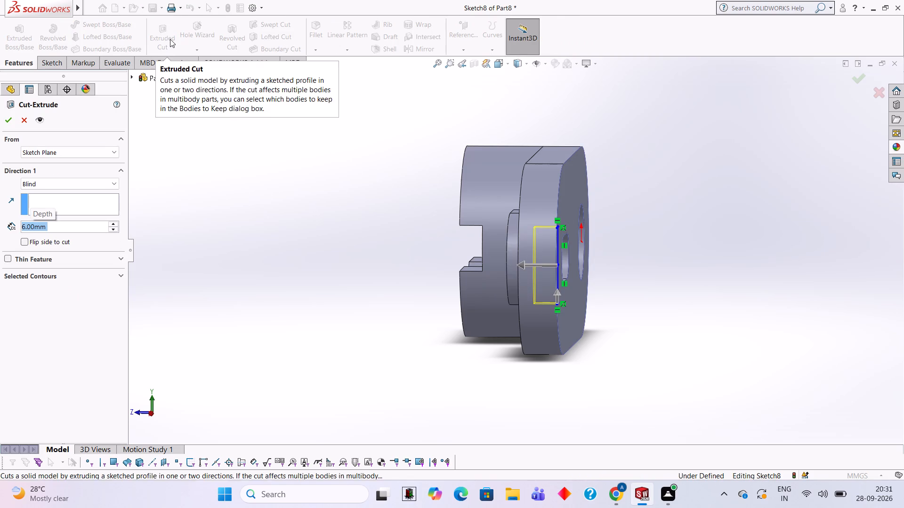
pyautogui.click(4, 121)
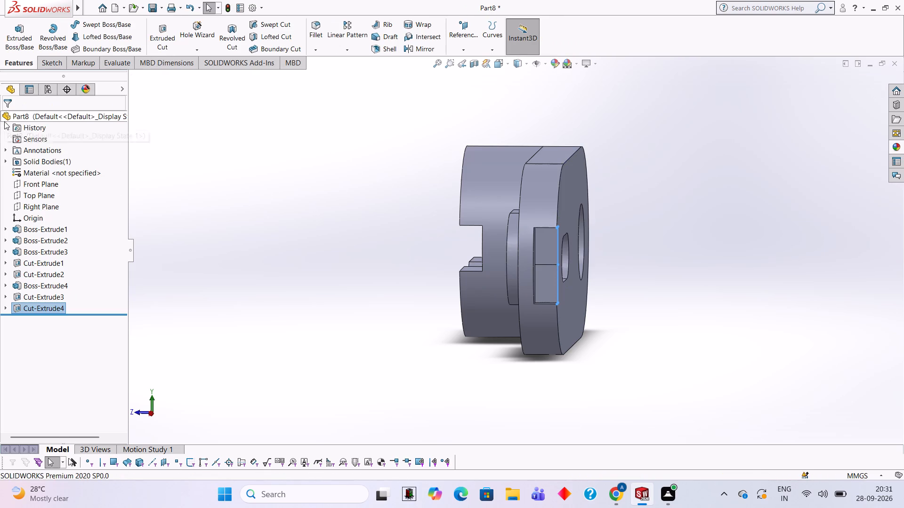
# Examine the new underside cut at the slotted end from above, from the side and from below.
pyautogui.click(155, 169)
pyautogui.moveTo(198, 192); pyautogui.dragTo(265, 158, button='middle')
pyautogui.moveTo(191, 325); pyautogui.dragTo(194, 204, button='middle')
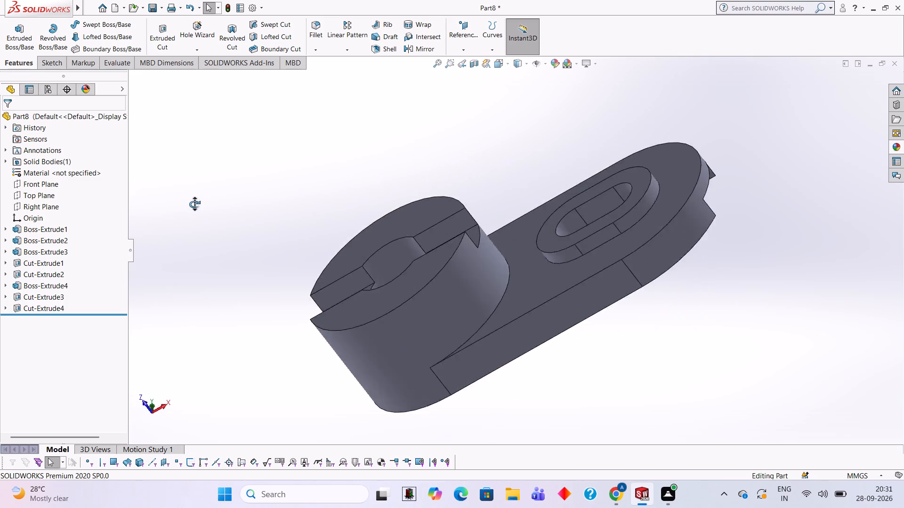
pyautogui.moveTo(194, 204); pyautogui.dragTo(217, 227, button='middle')
pyautogui.moveTo(811, 254); pyautogui.dragTo(747, 343, button='middle')
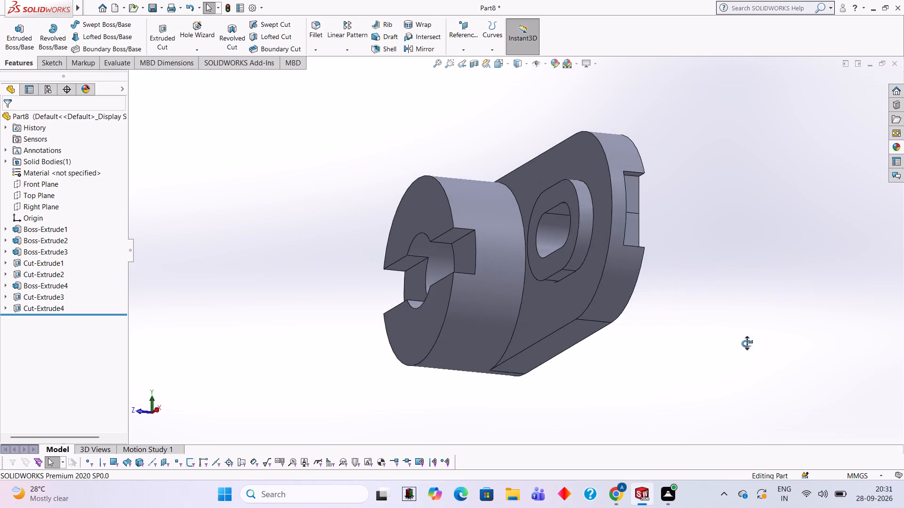
pyautogui.moveTo(747, 343); pyautogui.dragTo(771, 319, button='middle')
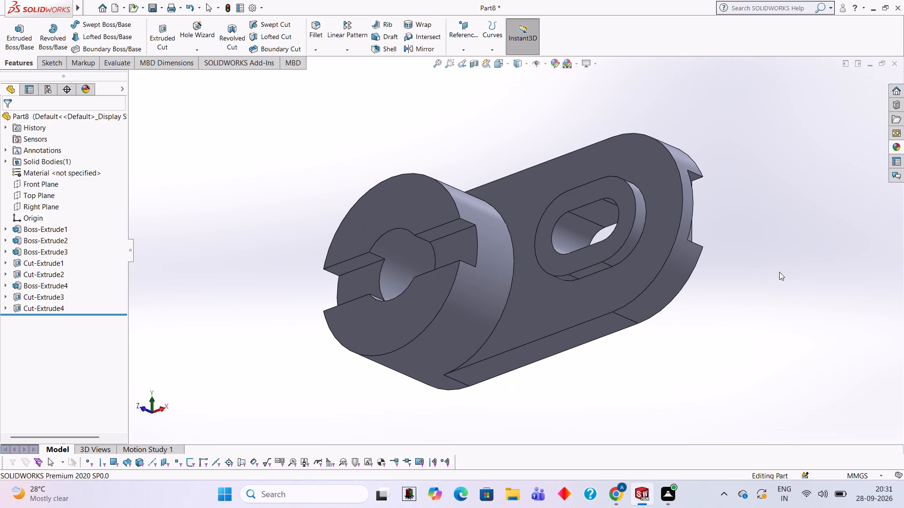
pyautogui.moveTo(784, 265); pyautogui.dragTo(649, 295, button='middle')
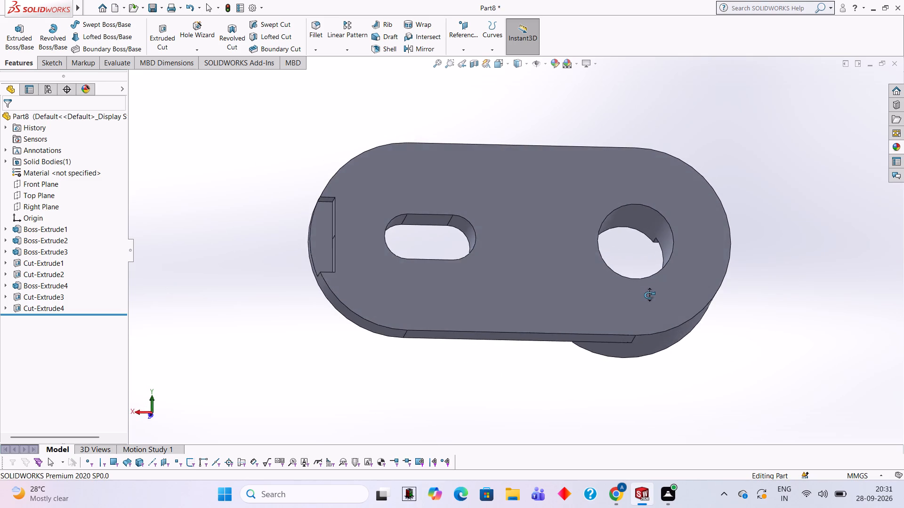
pyautogui.moveTo(649, 295); pyautogui.dragTo(649, 311, button='middle')
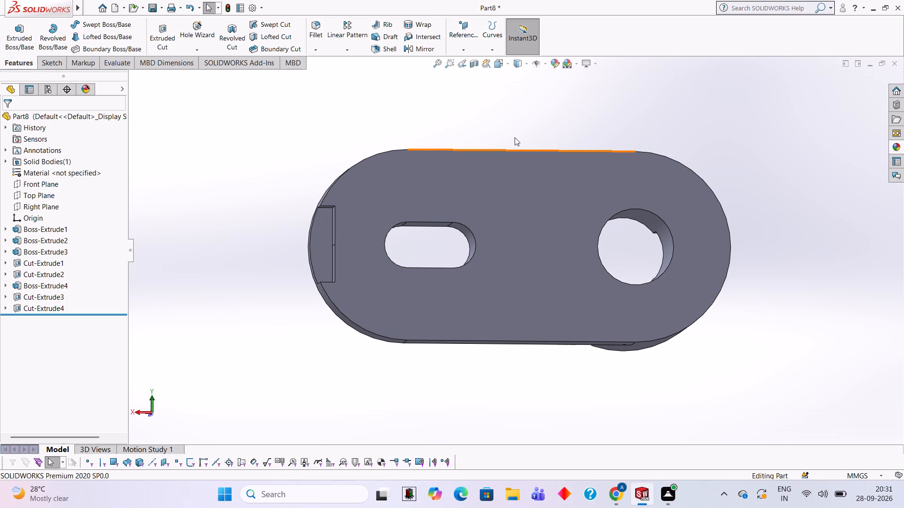
pyautogui.moveTo(516, 137); pyautogui.dragTo(639, 161, button='middle')
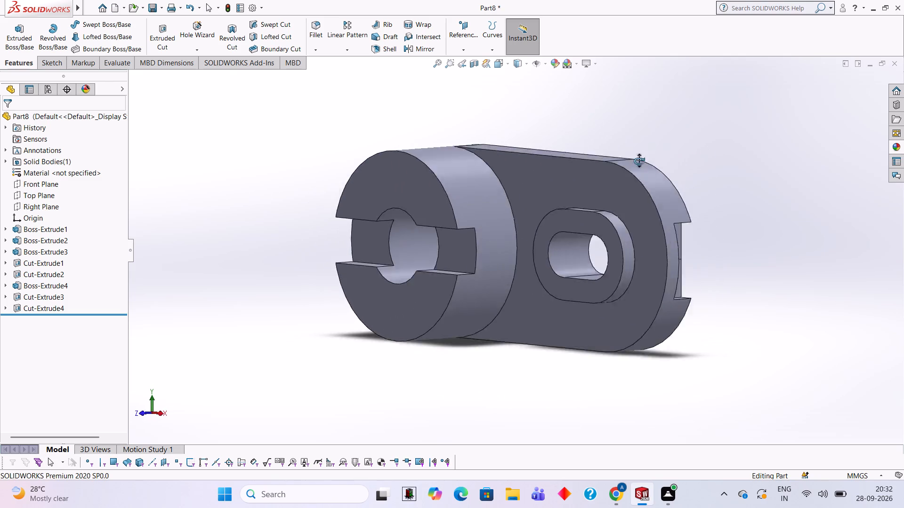
pyautogui.moveTo(639, 161); pyautogui.dragTo(543, 144, button='middle')
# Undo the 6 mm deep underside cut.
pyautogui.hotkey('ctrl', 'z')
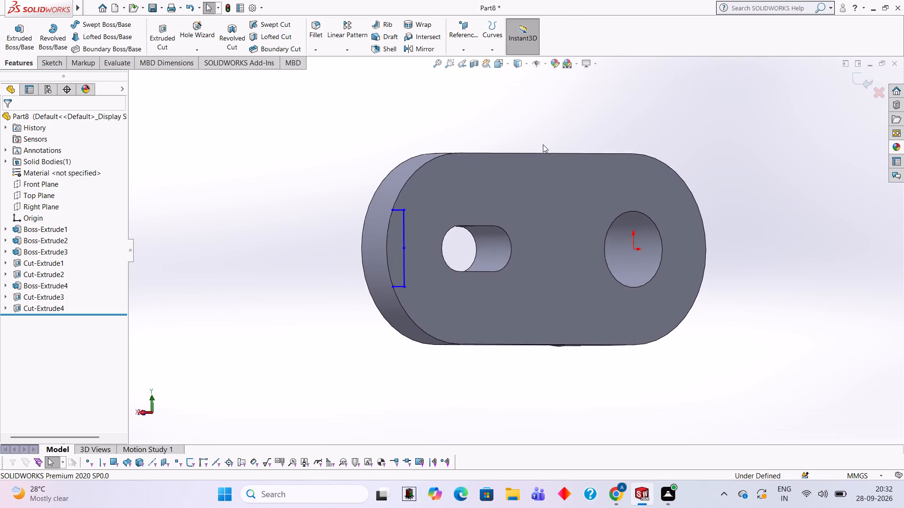
# Trim away both halves of the inner vertical line in the underside sketch, keeping the two short horizontal lines.
pyautogui.moveTo(692, 145); pyautogui.dragTo(606, 133, button='middle')
pyautogui.click(180, 39)
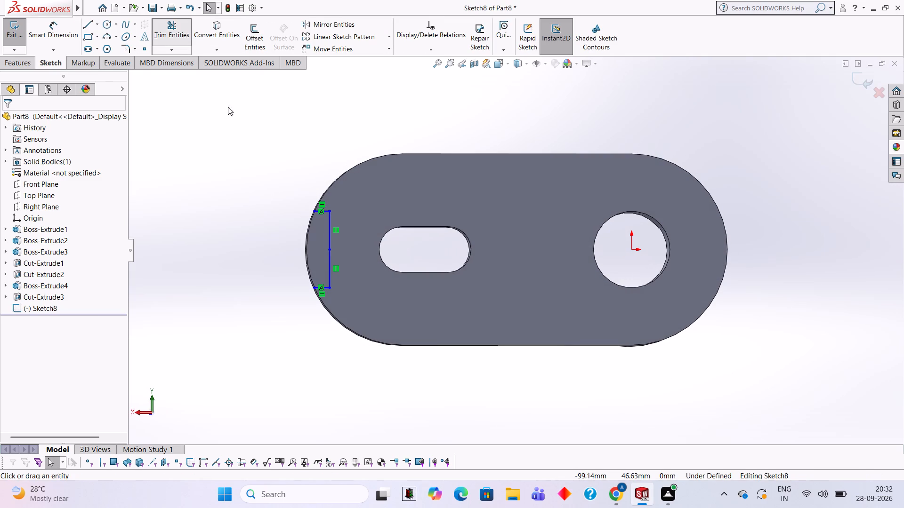
pyautogui.click(329, 242)
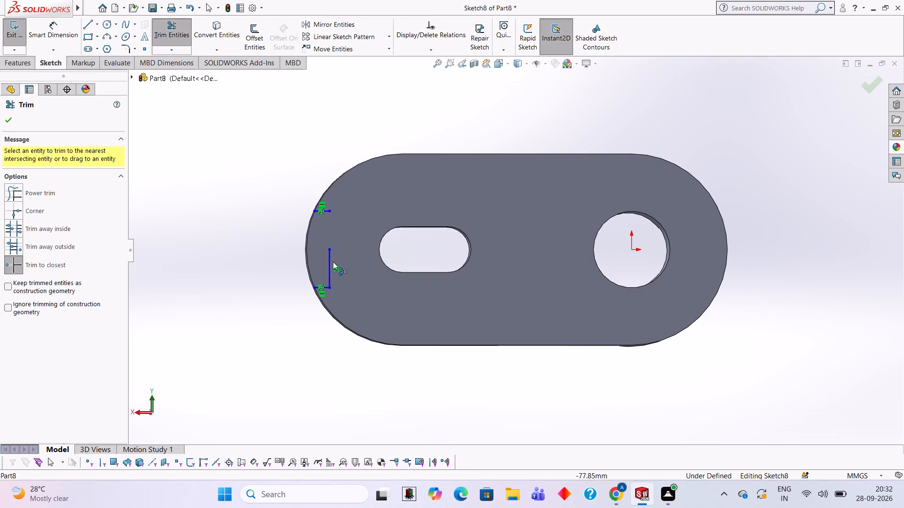
pyautogui.click(331, 262)
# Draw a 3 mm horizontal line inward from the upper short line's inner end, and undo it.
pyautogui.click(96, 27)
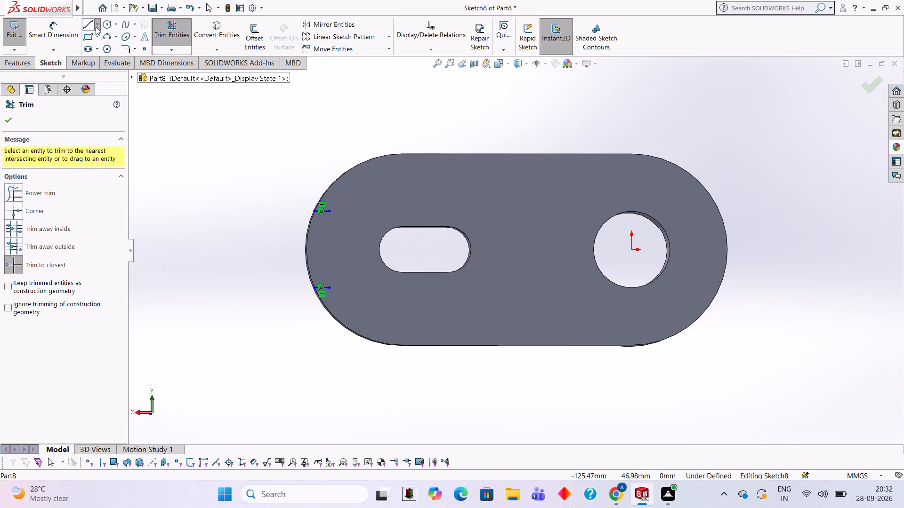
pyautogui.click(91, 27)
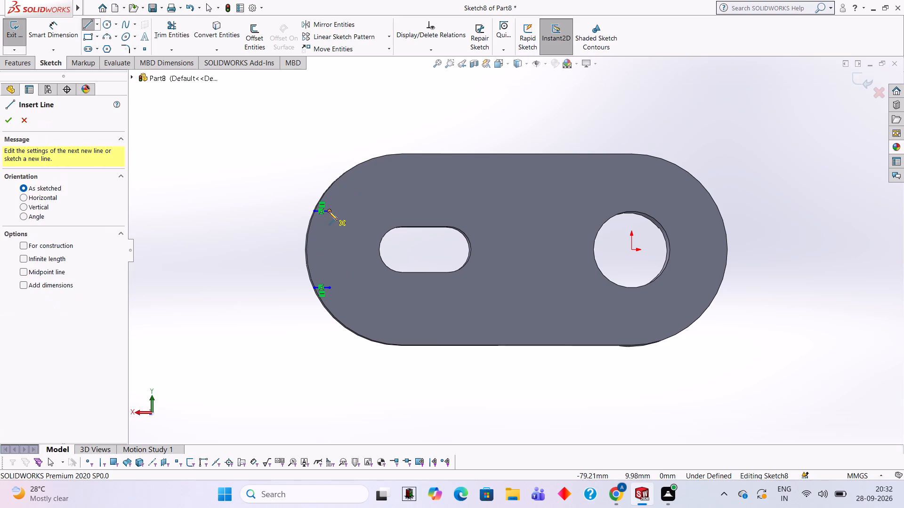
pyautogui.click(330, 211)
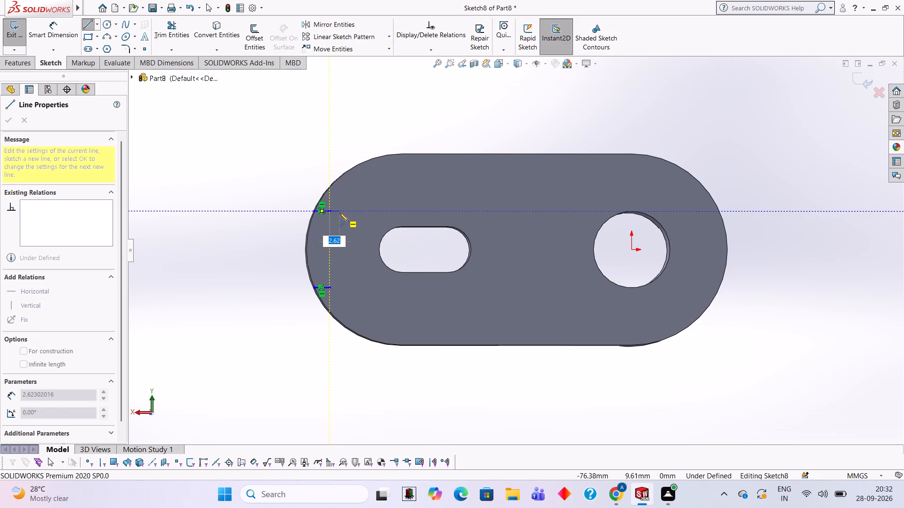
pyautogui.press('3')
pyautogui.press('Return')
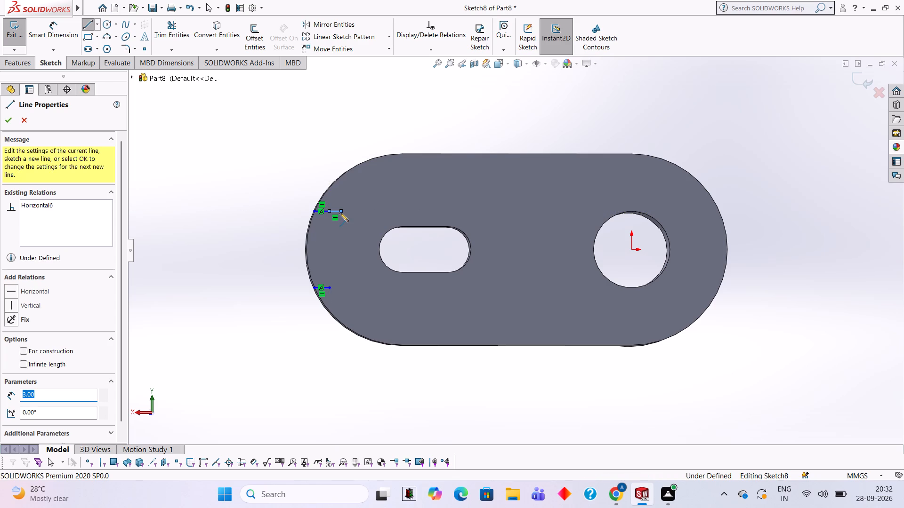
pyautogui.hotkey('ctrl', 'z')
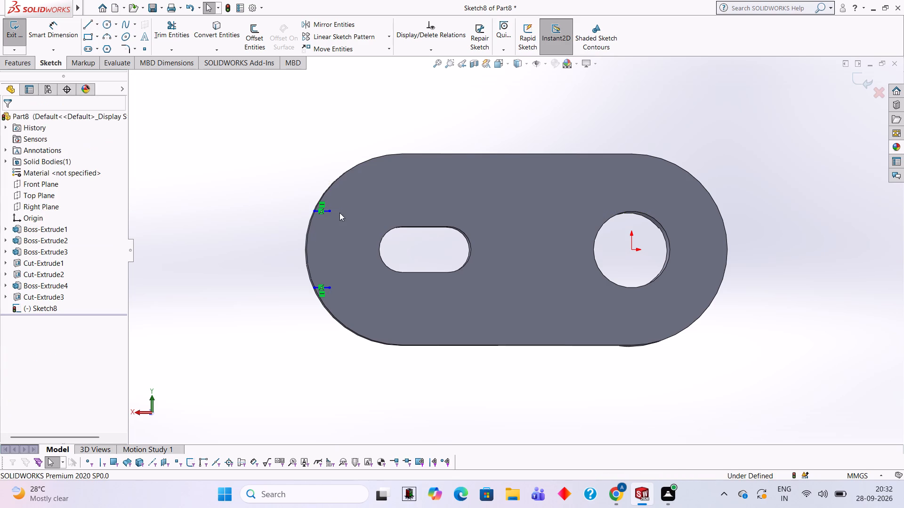
# Extend the upper short line 10 mm inward, continue 20 mm straight down, and return 10 mm to the lower short line's inner end.
pyautogui.click(89, 25)
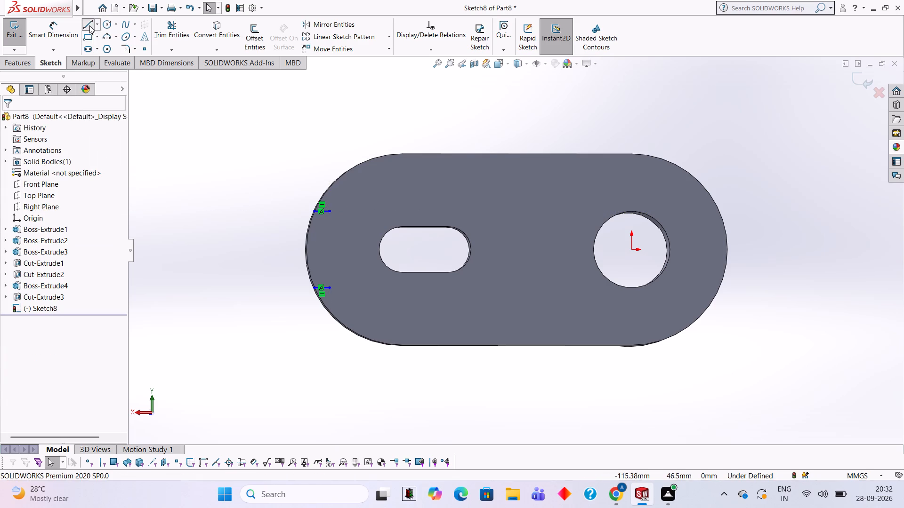
pyautogui.click(329, 212)
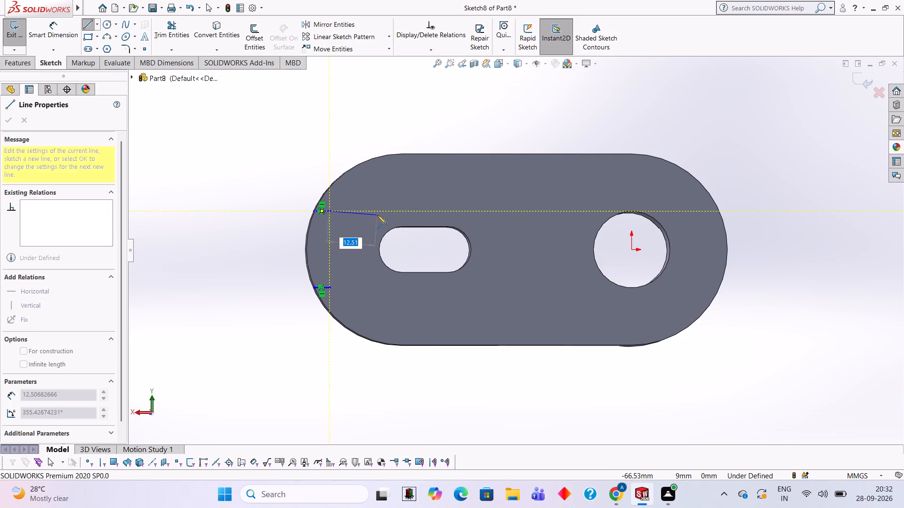
pyautogui.write('10')
pyautogui.press('Return')
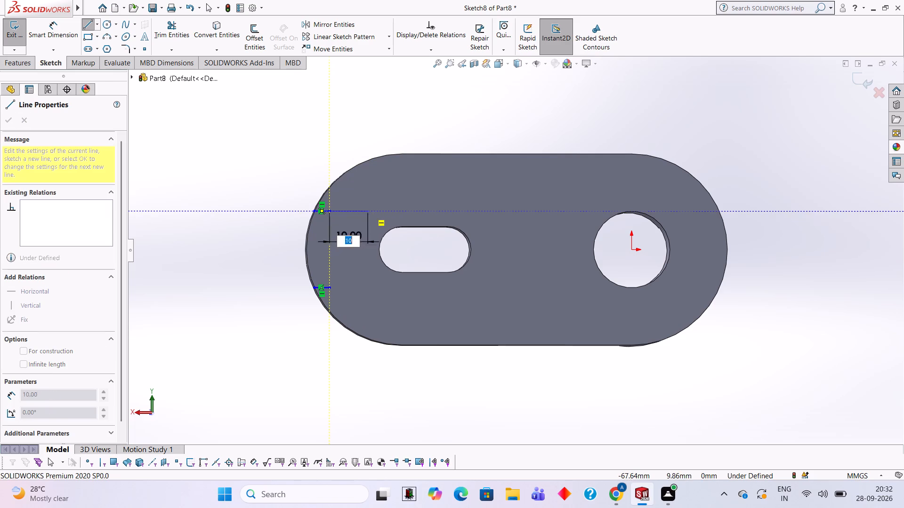
pyautogui.click(368, 289)
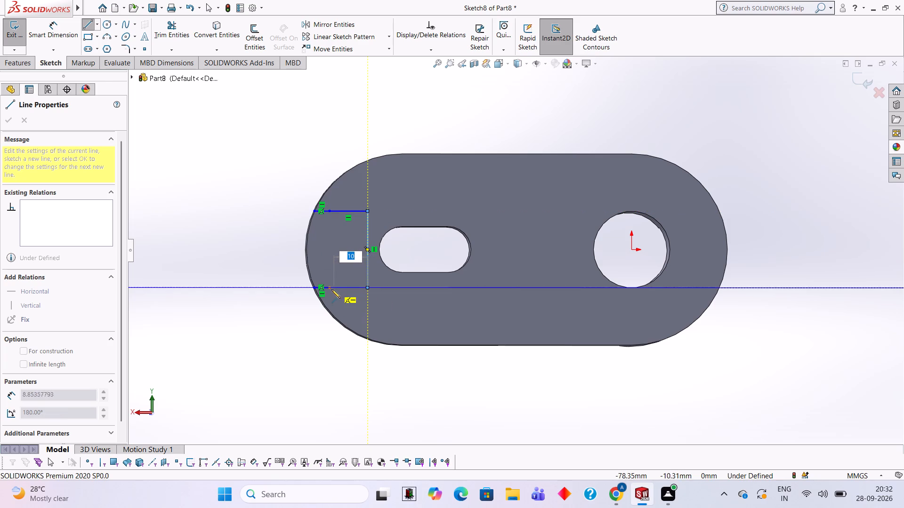
pyautogui.click(328, 289)
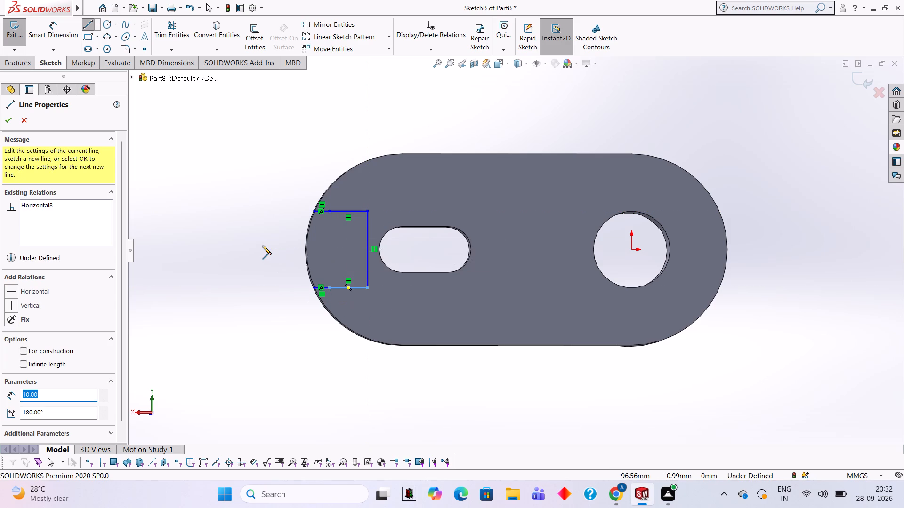
pyautogui.press('Escape')
# Cut-extrude the widened open-sided profile at the slotted end 6 mm deep into the plate's underside.
pyautogui.moveTo(257, 226); pyautogui.dragTo(306, 224, button='middle')
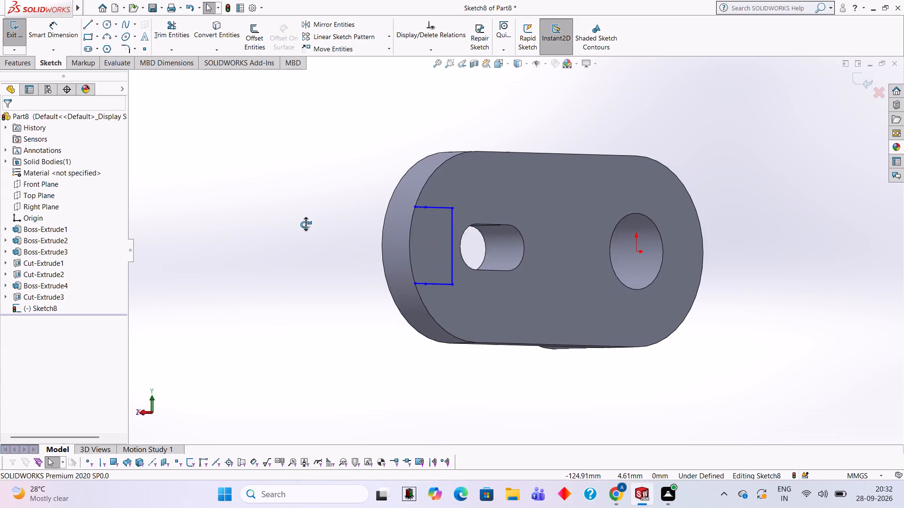
pyautogui.moveTo(306, 224); pyautogui.dragTo(313, 224, button='middle')
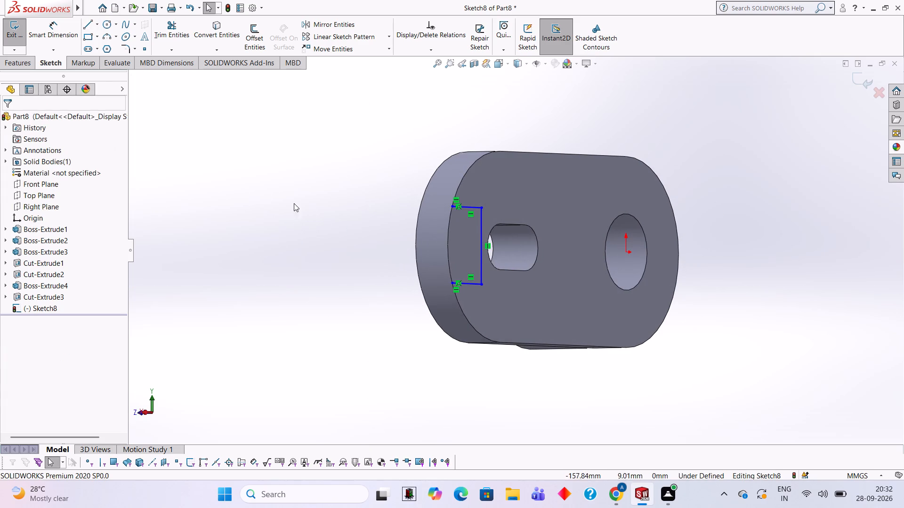
pyautogui.click(17, 61)
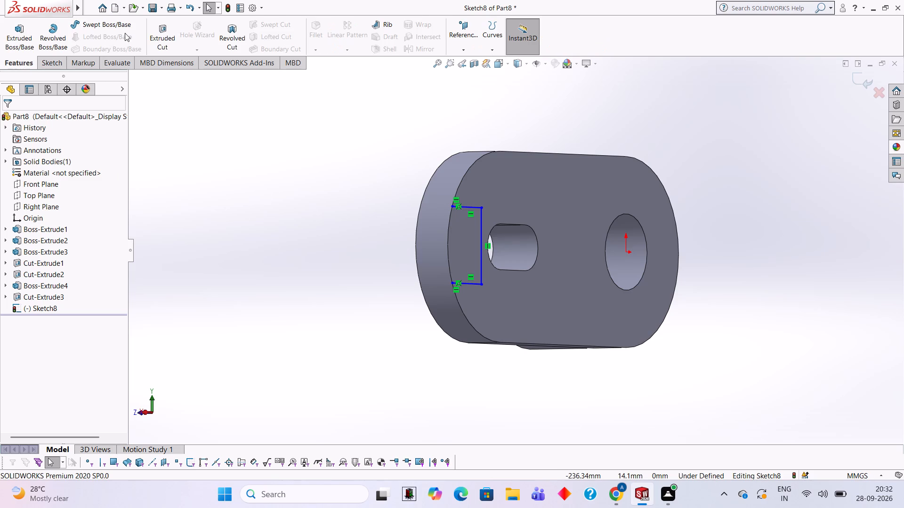
pyautogui.click(161, 34)
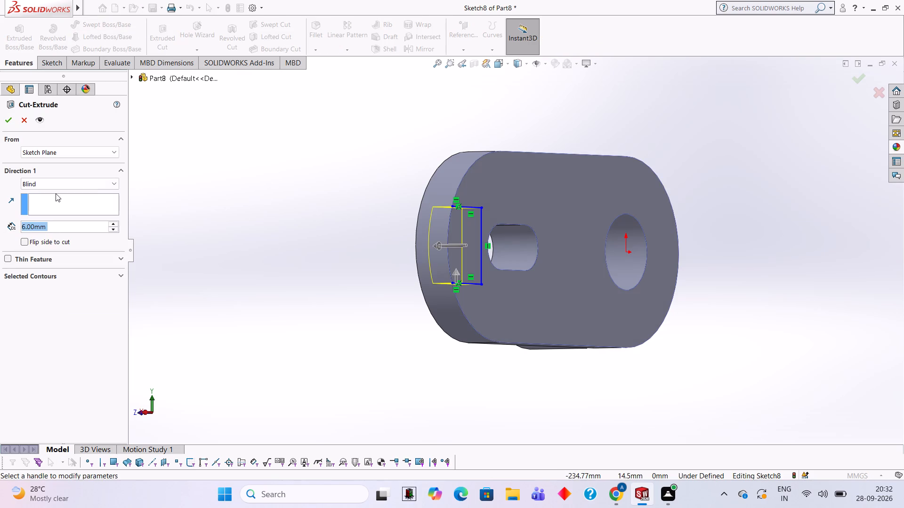
pyautogui.click(9, 119)
pyautogui.click(296, 196)
# Examine the finished part from all sides, including the slotted boss, raised pad and underside end cut.
pyautogui.moveTo(281, 212); pyautogui.dragTo(346, 242, button='middle')
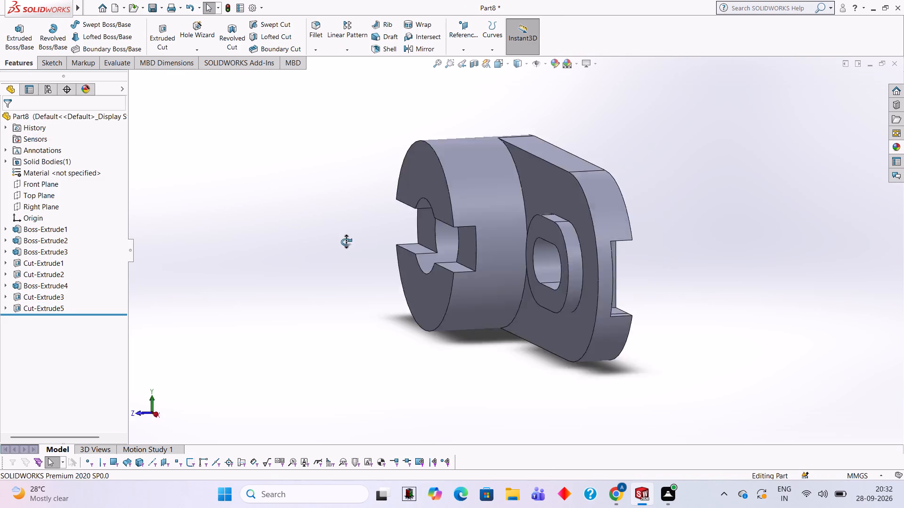
pyautogui.moveTo(346, 242); pyautogui.dragTo(380, 176, button='middle')
pyautogui.moveTo(579, 390); pyautogui.dragTo(638, 269, button='middle')
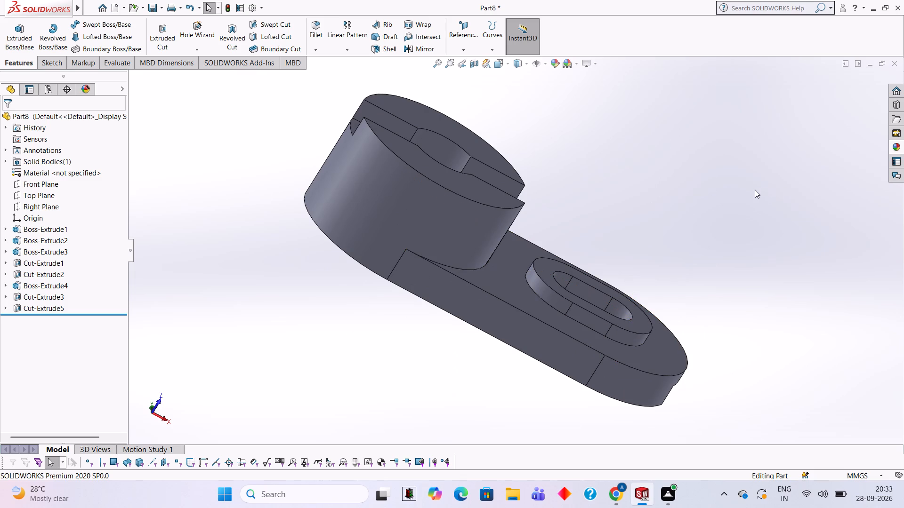
pyautogui.moveTo(731, 202); pyautogui.dragTo(693, 200, button='middle')
pyautogui.scroll(2, 720, 183)
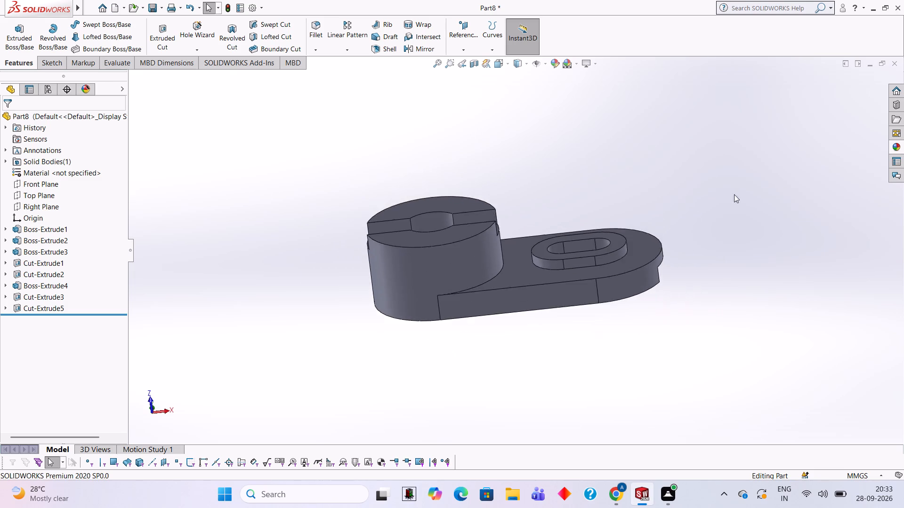
pyautogui.moveTo(792, 241); pyautogui.dragTo(774, 396, button='middle')
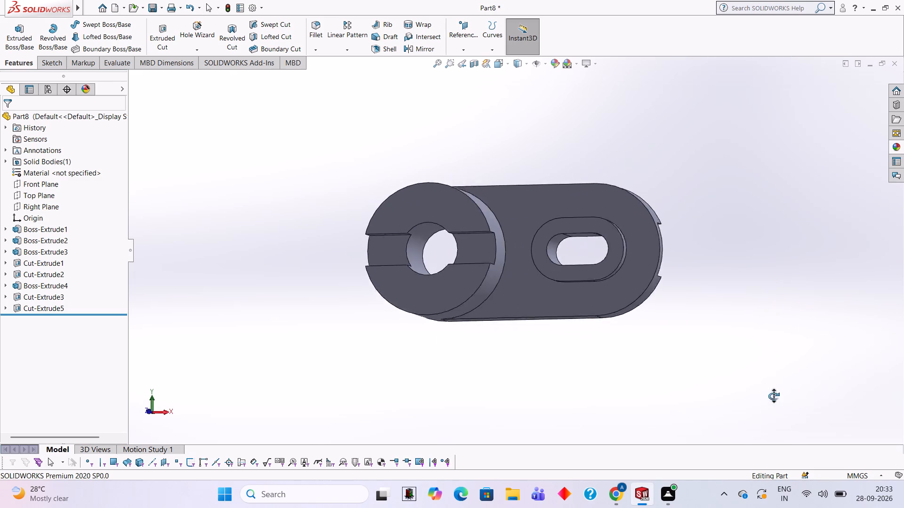
pyautogui.moveTo(774, 396); pyautogui.dragTo(673, 320, button='middle')
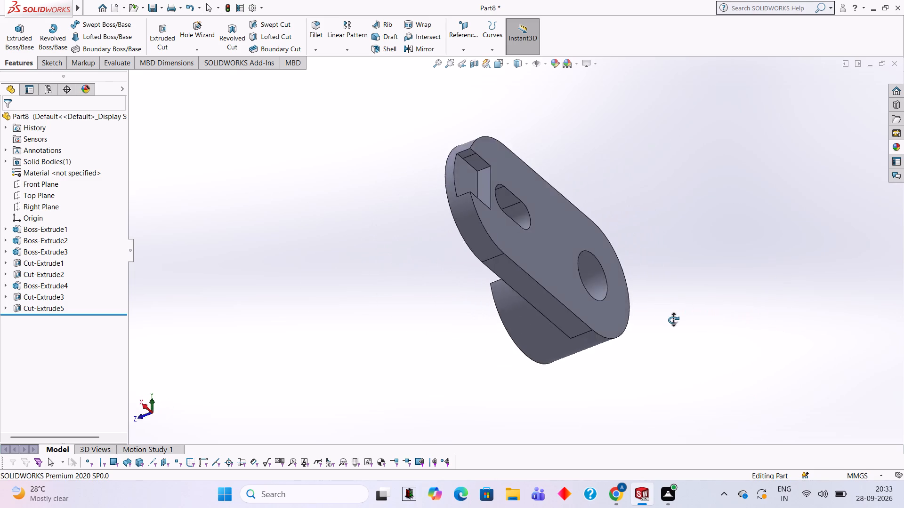
pyautogui.moveTo(673, 320); pyautogui.dragTo(798, 309, button='middle')
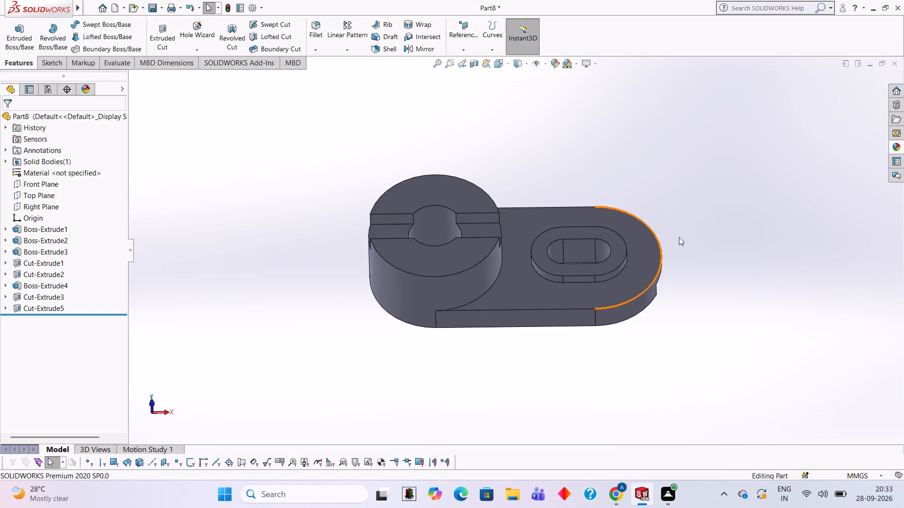
pyautogui.moveTo(717, 227); pyautogui.dragTo(498, 452, button='middle')
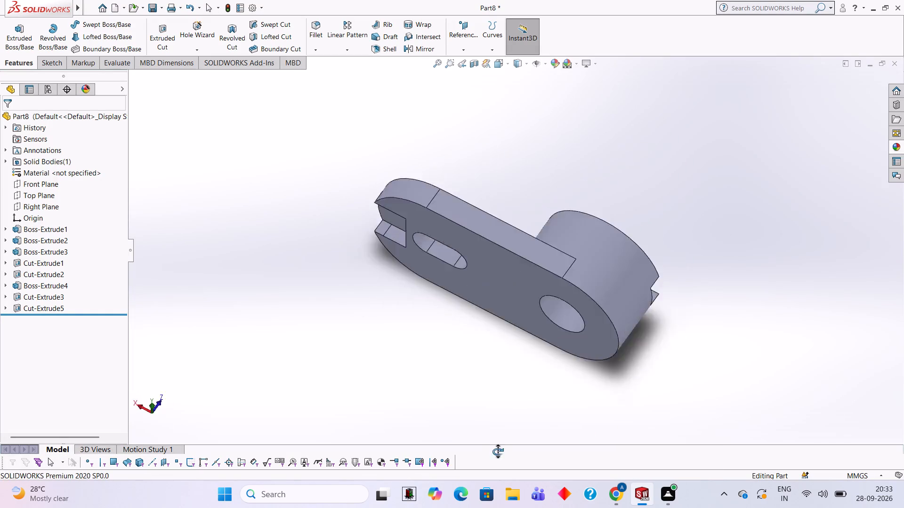
pyautogui.moveTo(498, 452); pyautogui.dragTo(849, 300, button='middle')
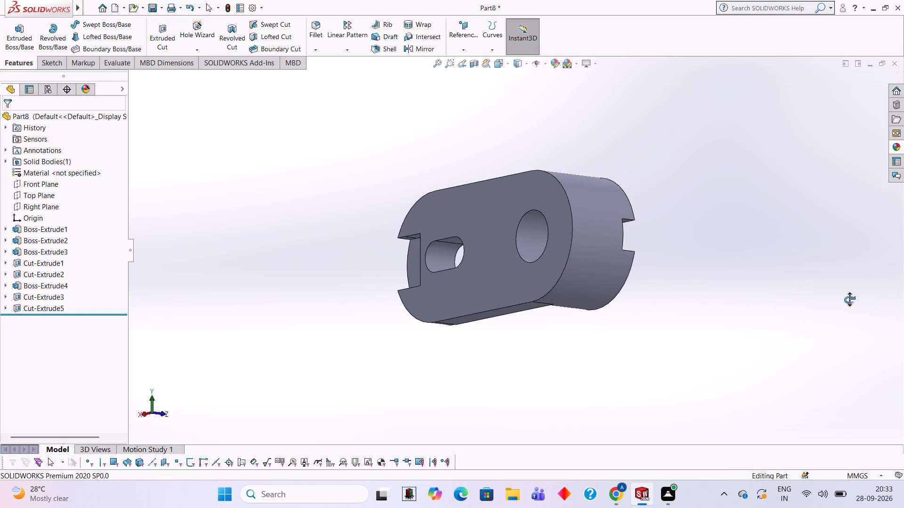
pyautogui.moveTo(849, 300); pyautogui.dragTo(379, 289, button='middle')
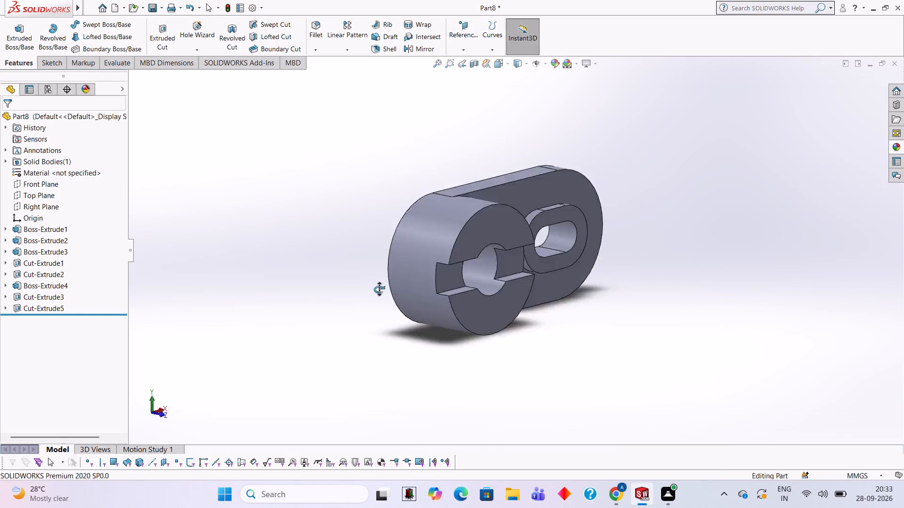
pyautogui.moveTo(379, 289); pyautogui.dragTo(728, 151, button='middle')
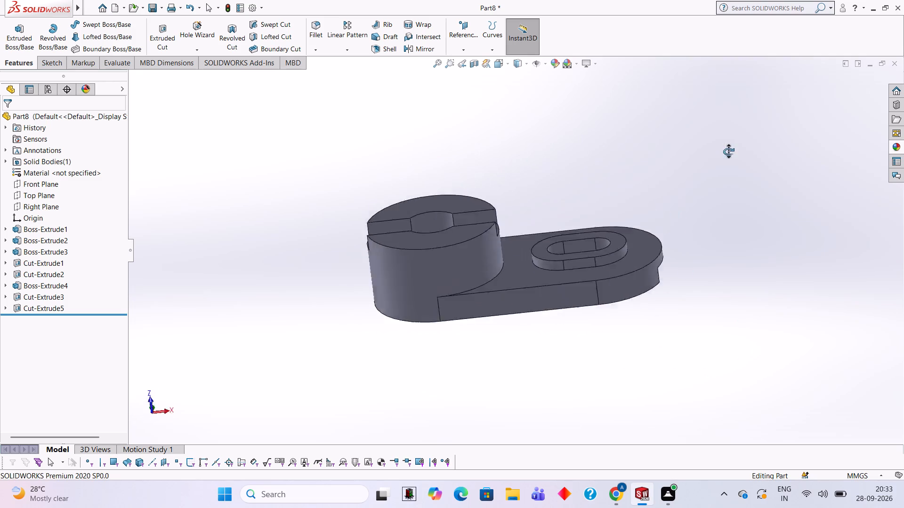
pyautogui.moveTo(728, 151); pyautogui.dragTo(717, 232, button='middle')
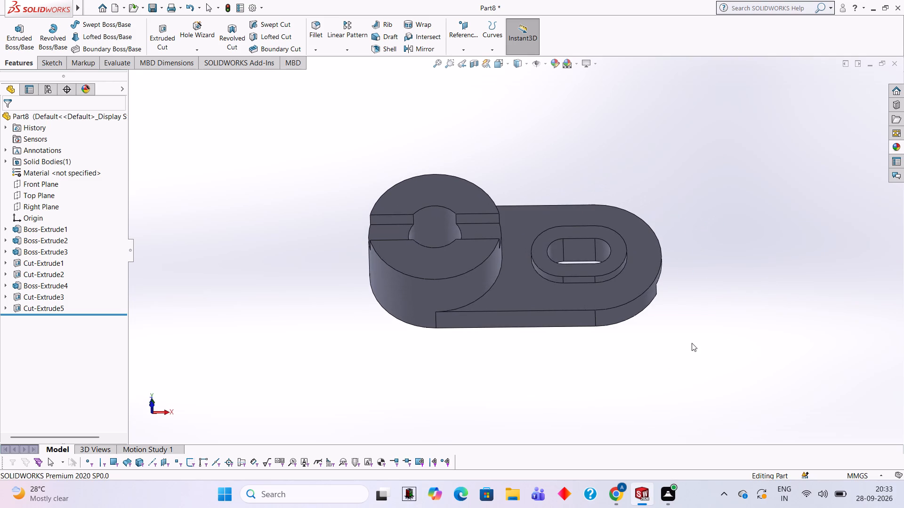
# Start a new sketch on the plate's top face.
pyautogui.click(515, 273)
pyautogui.click(552, 244)
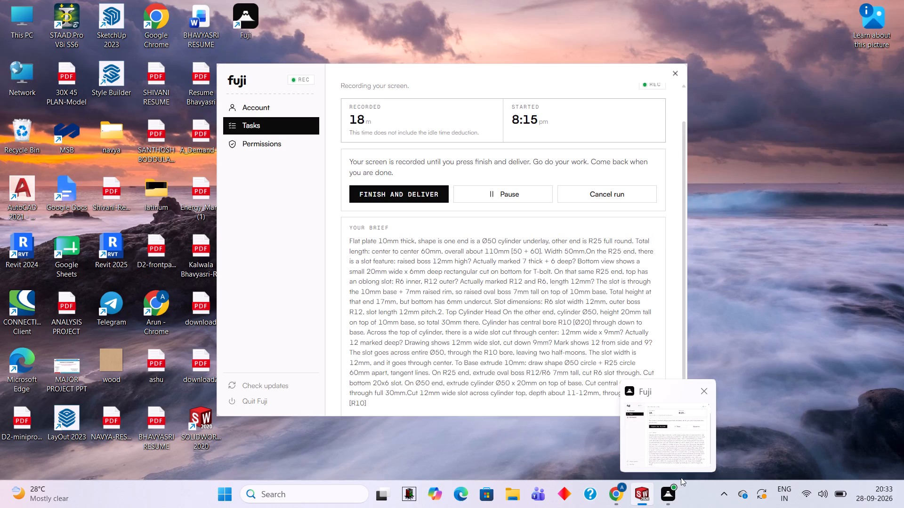
# Apply the Red LED appearance to the plate's top face only.
pyautogui.click(896, 148)
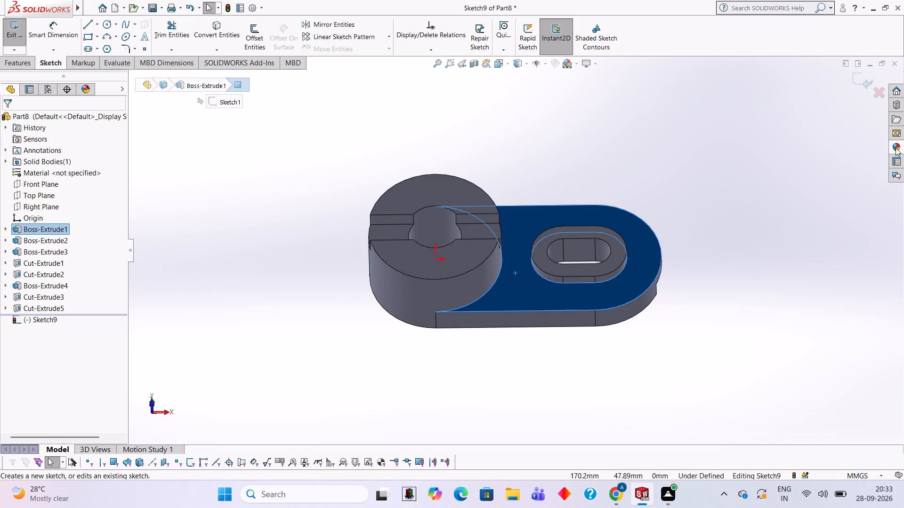
pyautogui.moveTo(811, 256); pyautogui.dragTo(617, 327)
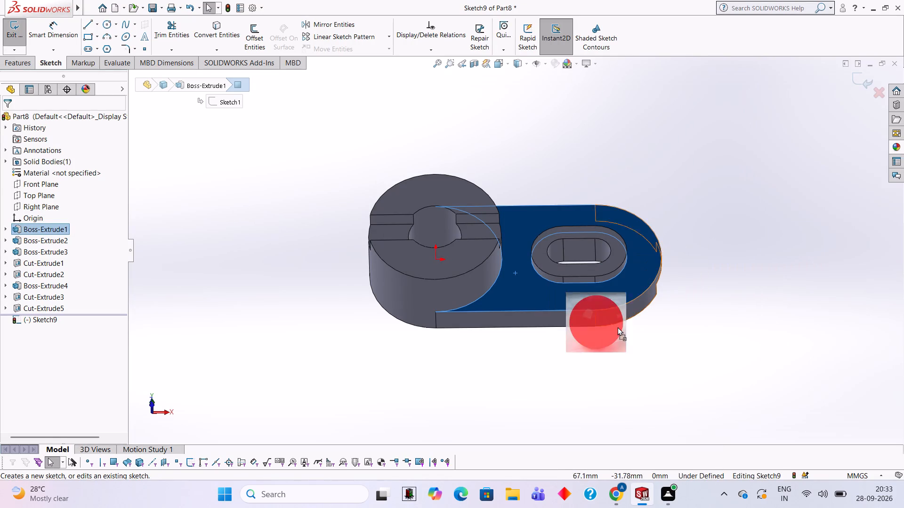
pyautogui.moveTo(617, 327); pyautogui.dragTo(764, 298)
pyautogui.press('Escape')
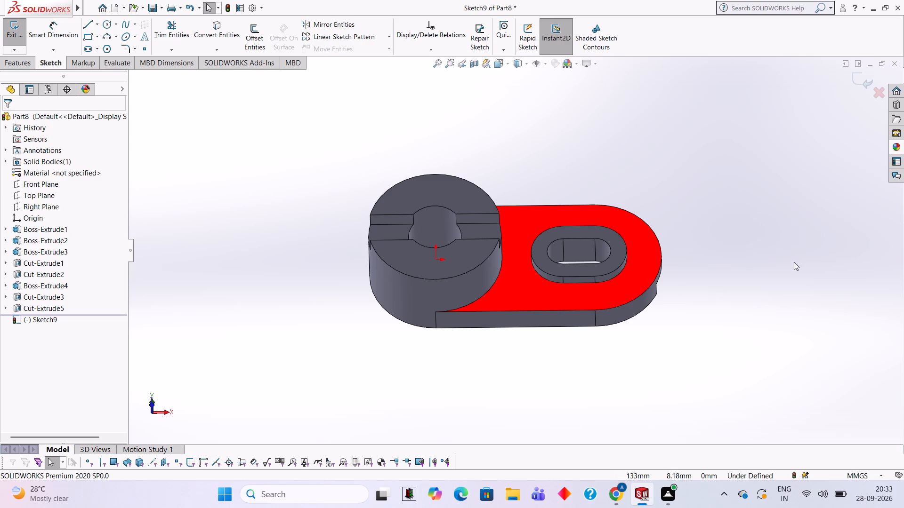
# Apply the Blue LED appearance to the whole solid body, leaving the red top face's own colour in place.
pyautogui.moveTo(897, 143); pyautogui.dragTo(903, 143)
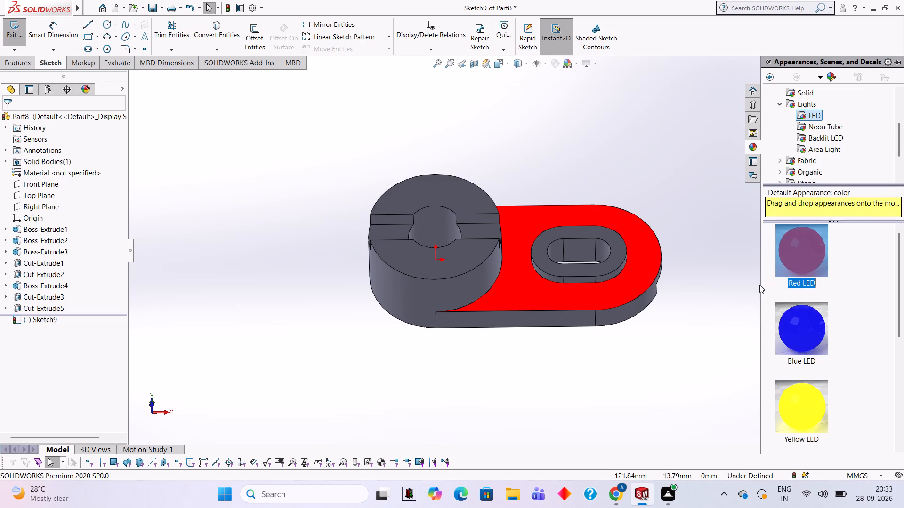
pyautogui.press('Escape')
pyautogui.press('Escape')
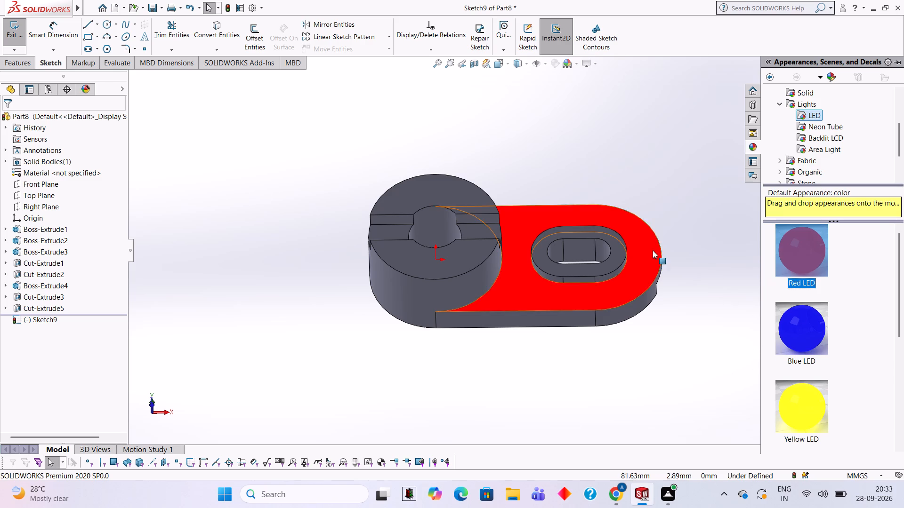
pyautogui.moveTo(807, 329); pyautogui.dragTo(689, 365)
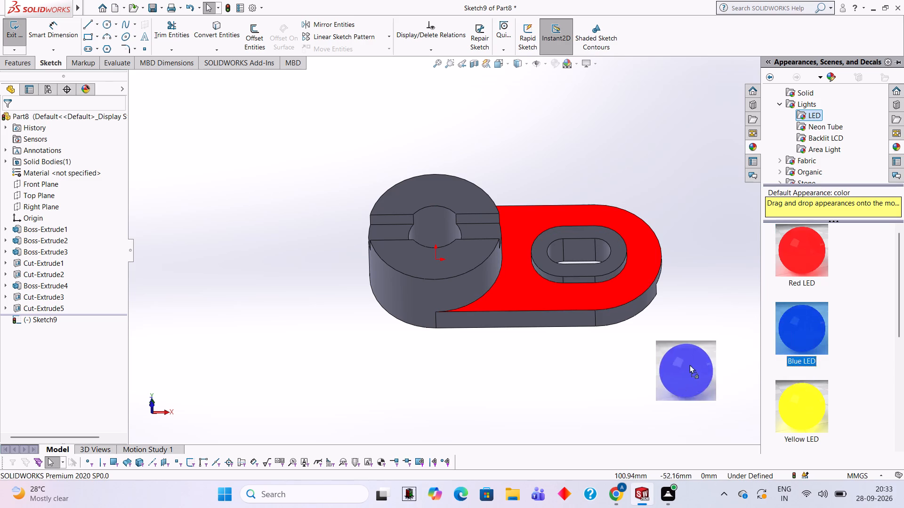
pyautogui.moveTo(689, 365); pyautogui.dragTo(447, 180)
pyautogui.click(461, 180)
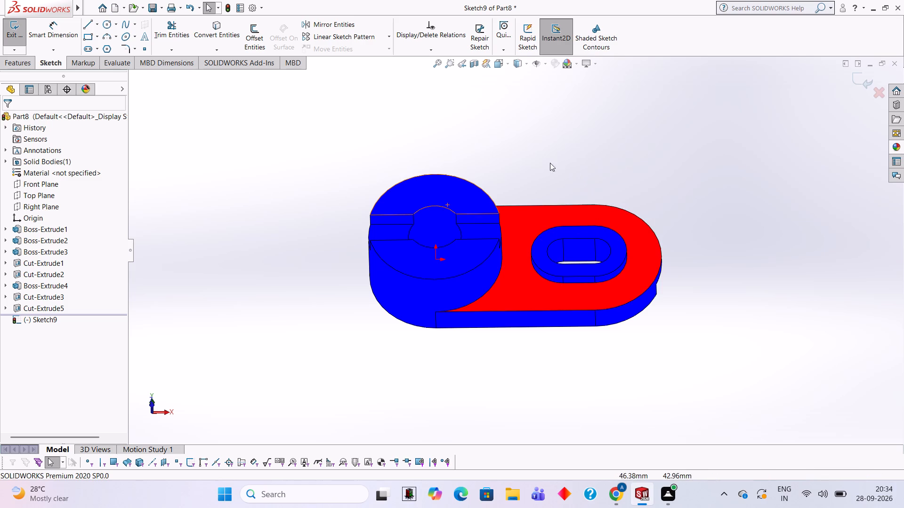
# Apply the Yellow LED appearance to the raised oval pad feature around the through slot.
pyautogui.moveTo(536, 156); pyautogui.dragTo(502, 188, button='middle')
pyautogui.scroll(-1, 506, 193)
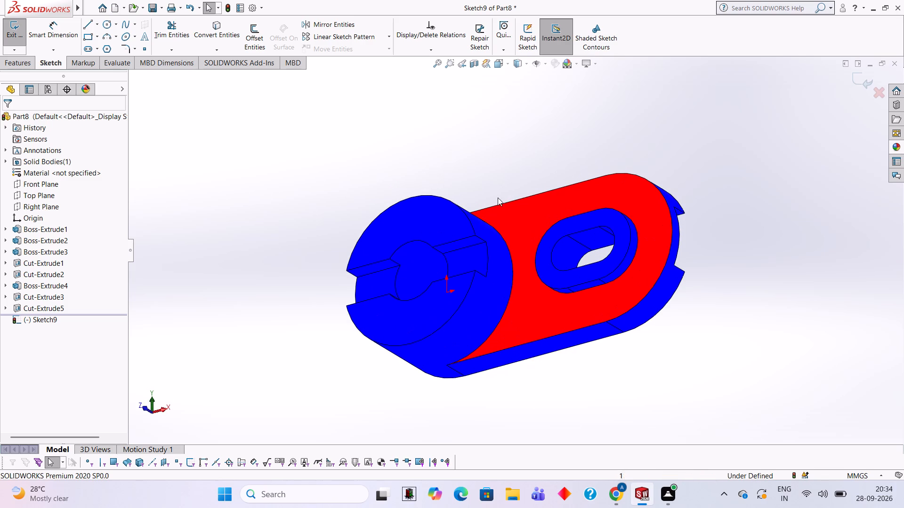
pyautogui.moveTo(515, 156); pyautogui.dragTo(521, 156, button='middle')
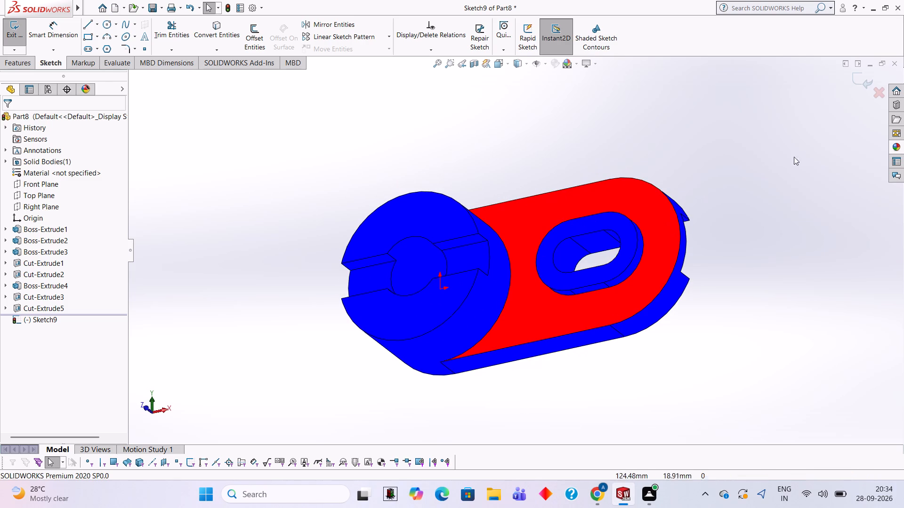
pyautogui.click(899, 147)
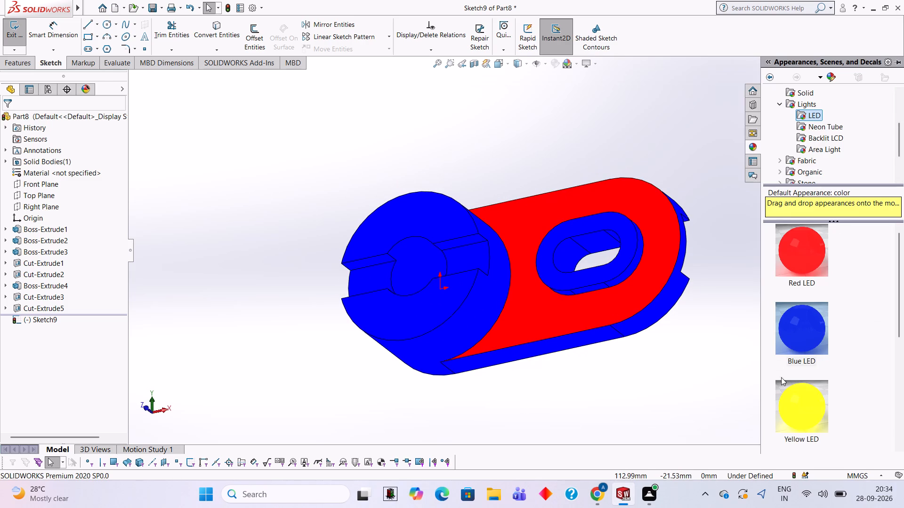
pyautogui.moveTo(811, 401); pyautogui.dragTo(636, 229)
pyautogui.click(636, 229)
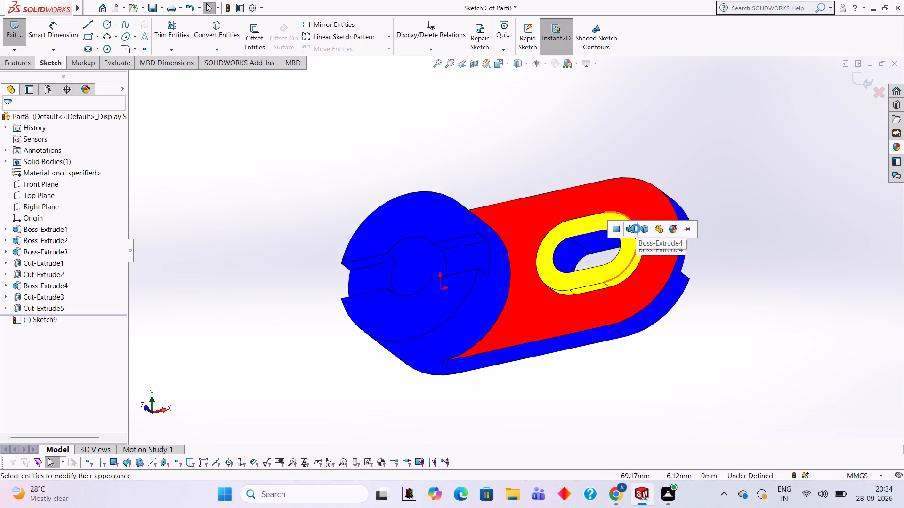
# Apply the Green LED appearance to the cut feature that forms the boss's cross slot and central bore.
pyautogui.scroll(-2, 598, 252)
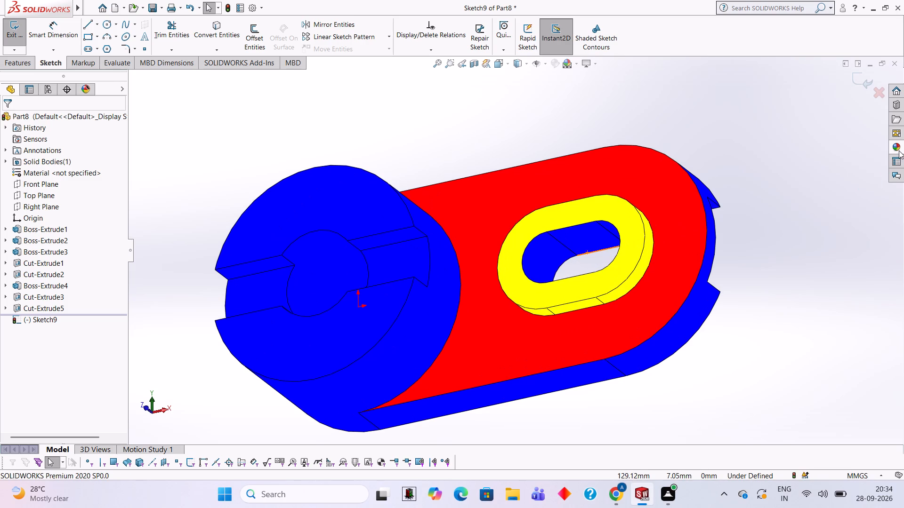
pyautogui.click(899, 150)
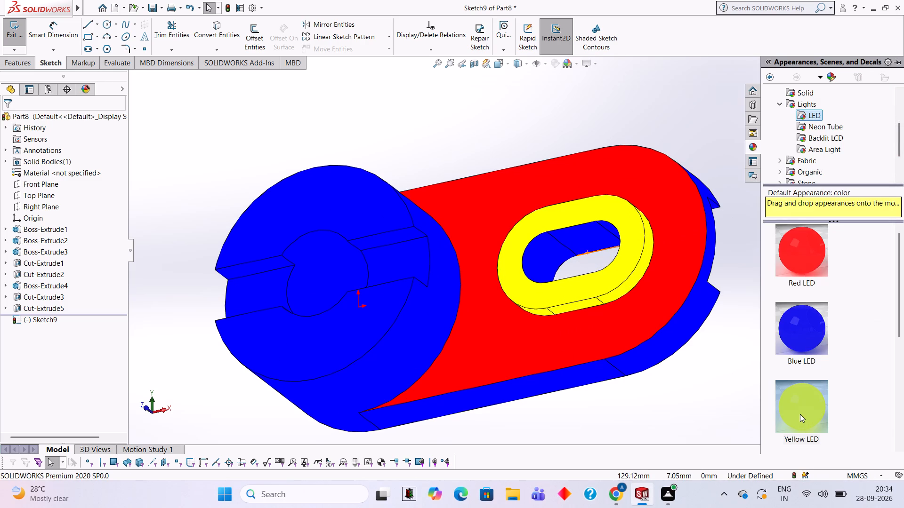
pyautogui.moveTo(660, 158); pyautogui.dragTo(653, 166, button='middle')
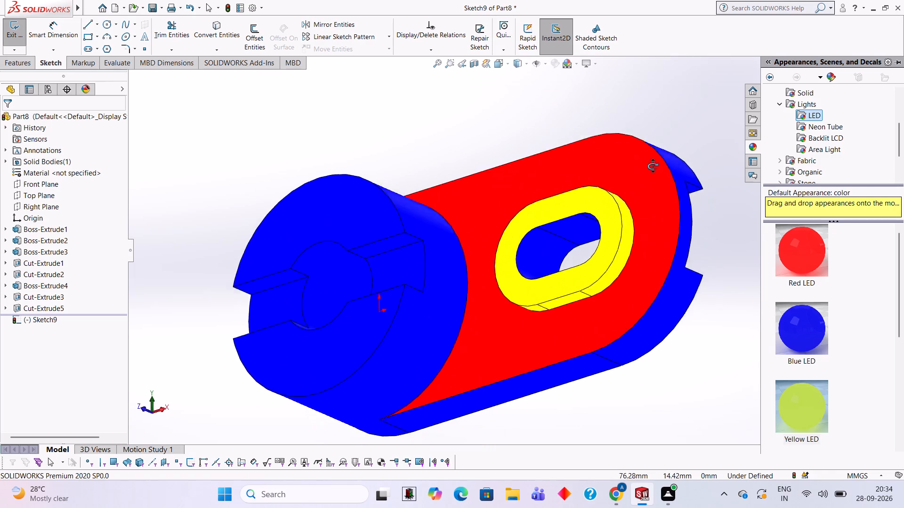
pyautogui.moveTo(653, 166); pyautogui.dragTo(650, 166, button='middle')
pyautogui.scroll(-1, 796, 306)
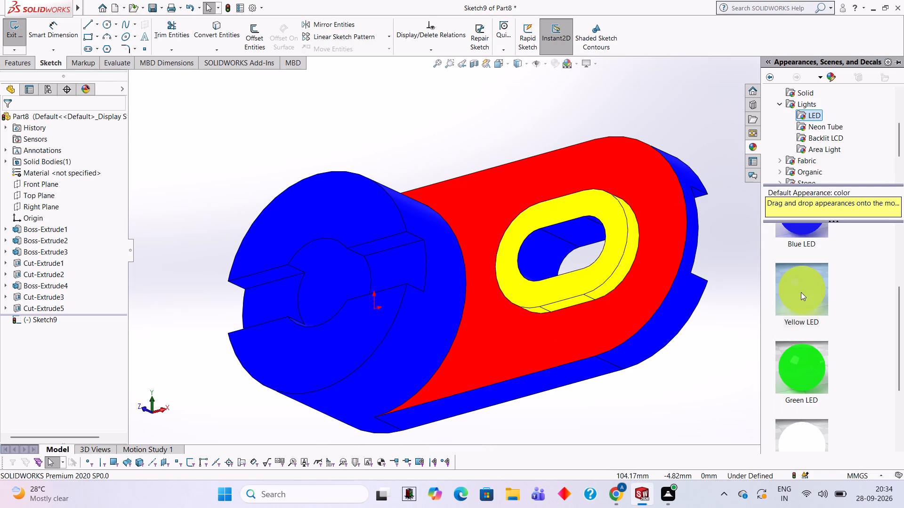
pyautogui.scroll(-1, 793, 289)
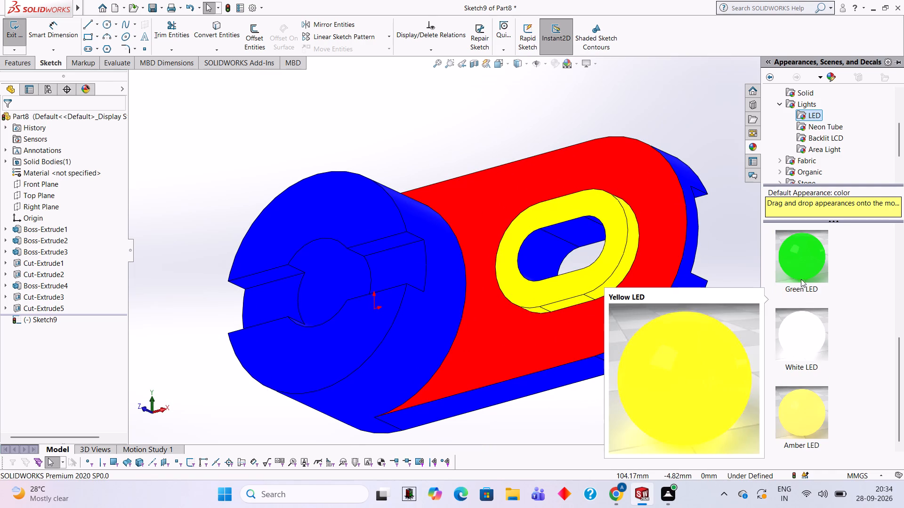
pyautogui.moveTo(807, 257); pyautogui.dragTo(315, 270)
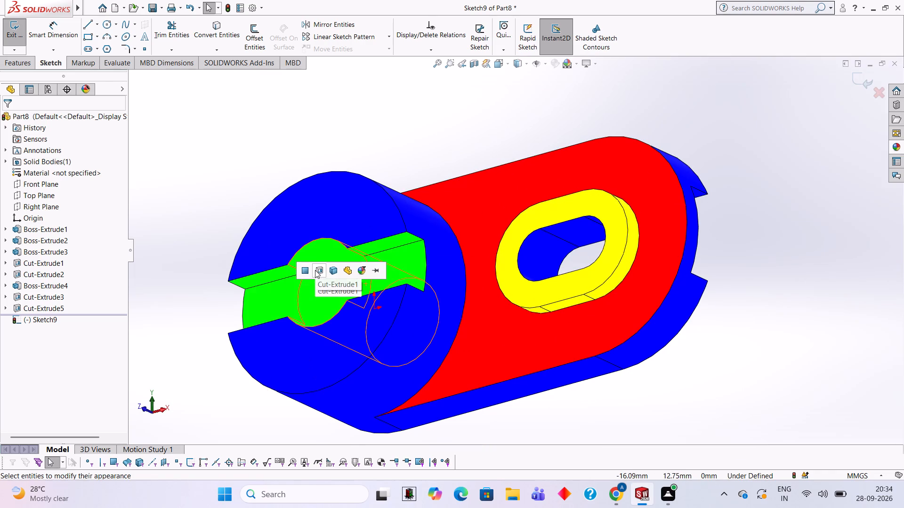
pyautogui.click(315, 270)
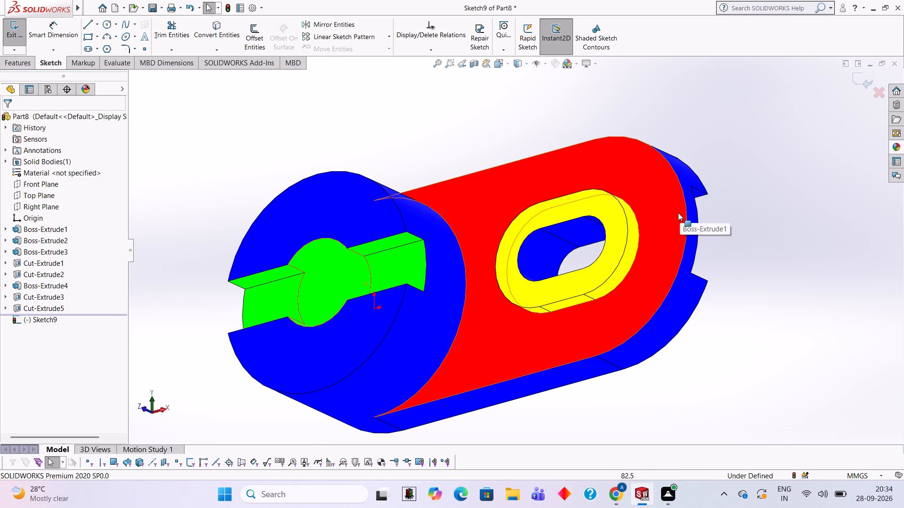
# Examine the coloured part from several angles.
pyautogui.moveTo(676, 214); pyautogui.dragTo(692, 209, button='middle')
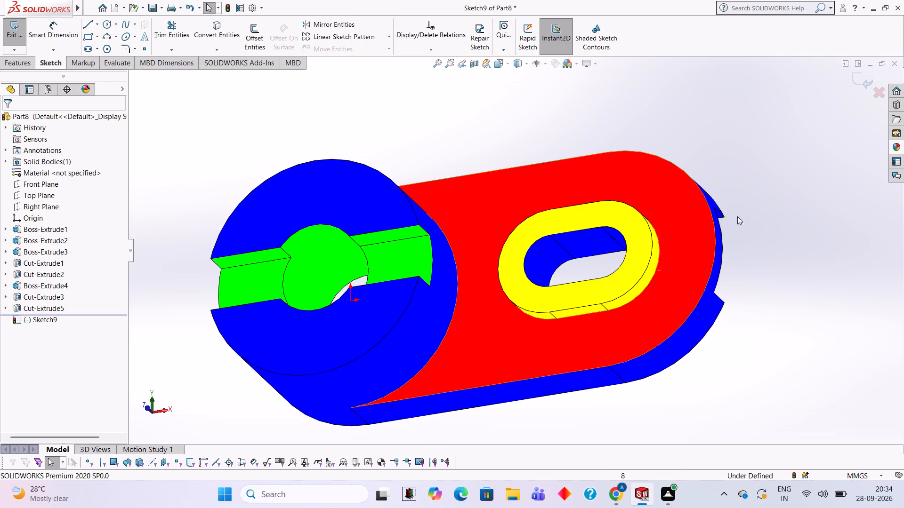
pyautogui.scroll(-1, 794, 196)
pyautogui.moveTo(794, 196); pyautogui.dragTo(765, 174, button='middle')
pyautogui.scroll(2, 714, 236)
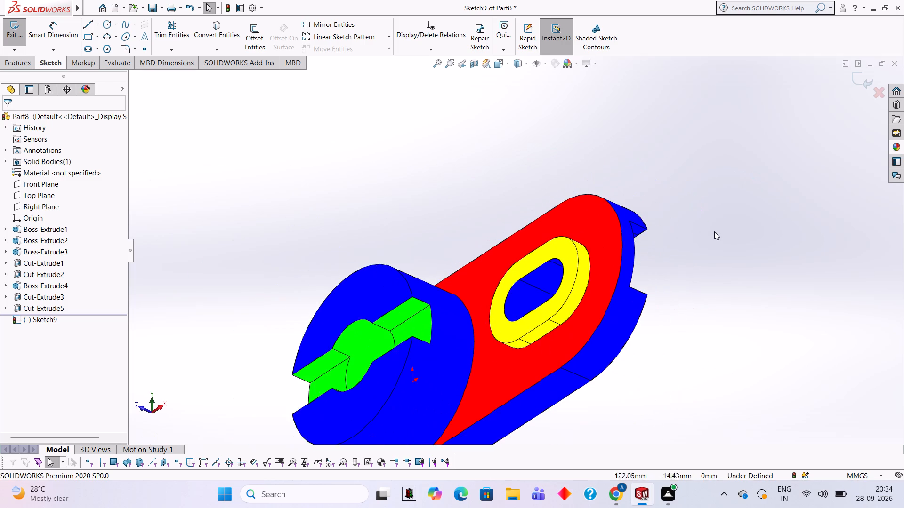
pyautogui.moveTo(694, 255); pyautogui.dragTo(735, 239, button='middle')
pyautogui.scroll(2, 694, 240)
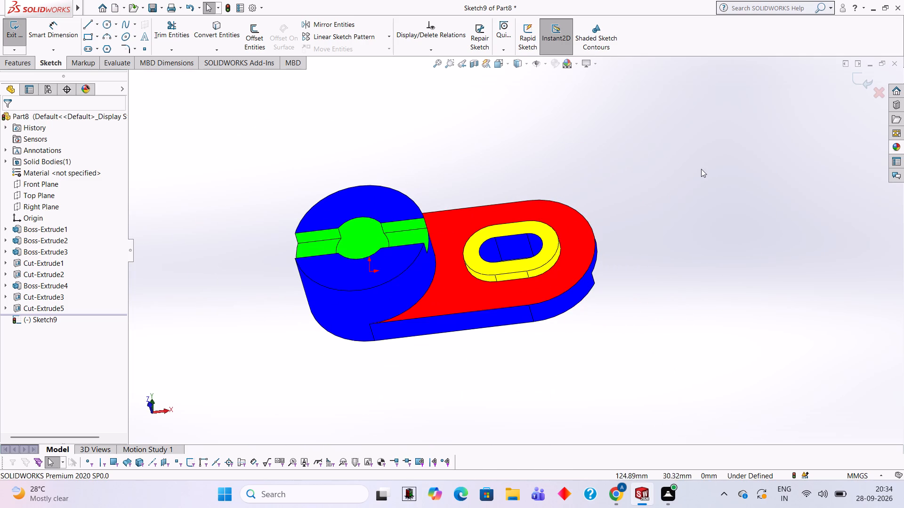
pyautogui.scroll(-1, 268, 220)
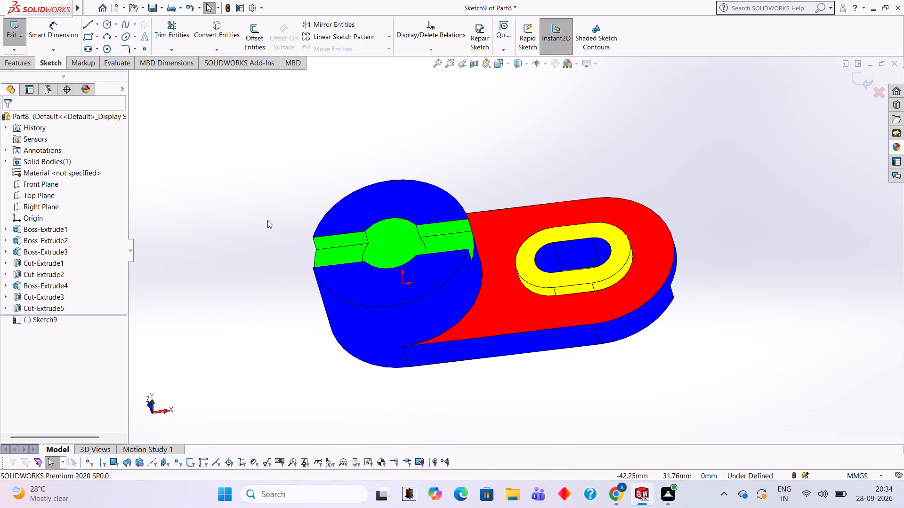
# Apply the Red LED appearance to the central bore through the slotted boss, leaving the cross slot green.
pyautogui.scroll(1, 496, 202)
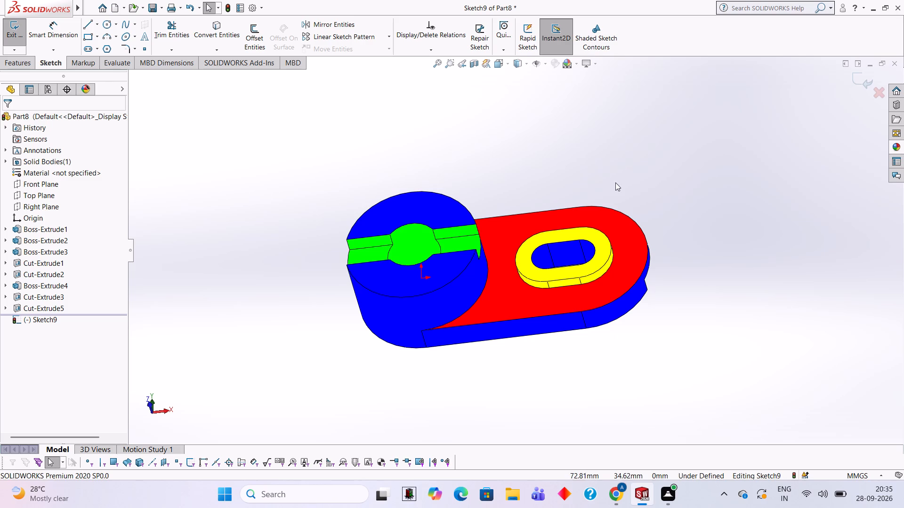
pyautogui.scroll(-1, 615, 181)
pyautogui.moveTo(621, 144); pyautogui.dragTo(630, 159, button='middle')
pyautogui.scroll(2, 633, 153)
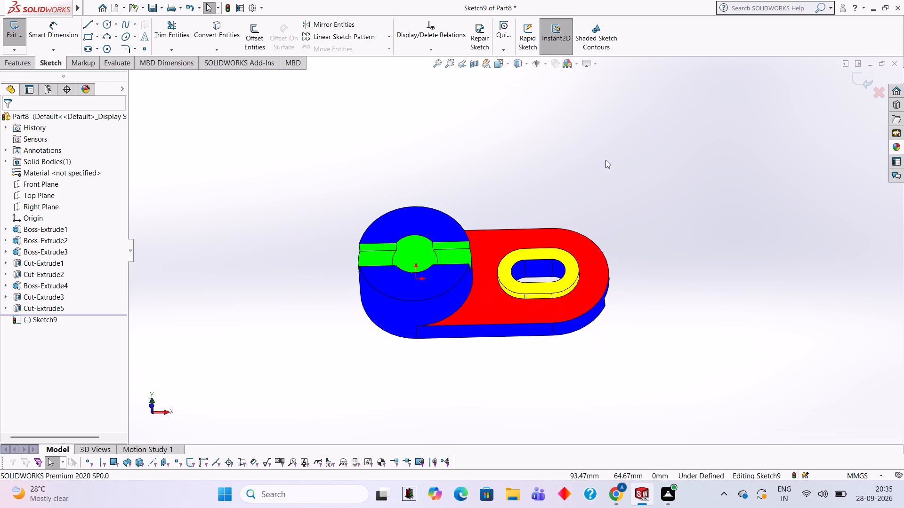
pyautogui.scroll(-2, 436, 234)
pyautogui.click(903, 147)
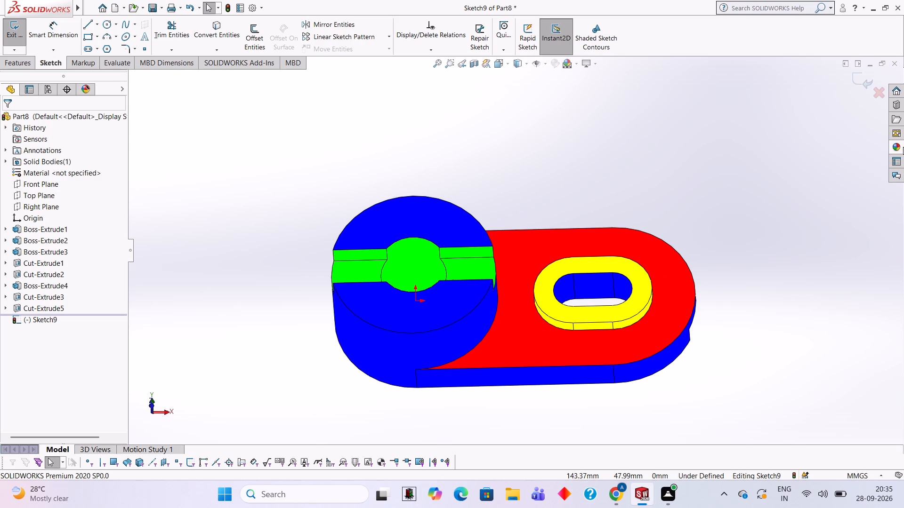
pyautogui.scroll(-1, 820, 335)
pyautogui.scroll(1, 814, 323)
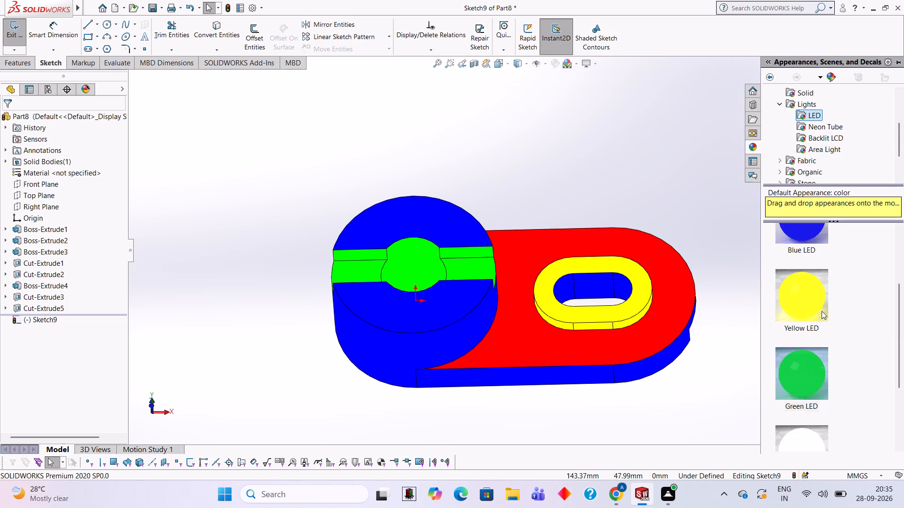
pyautogui.scroll(2, 826, 301)
pyautogui.moveTo(808, 251); pyautogui.dragTo(422, 256)
pyautogui.click(412, 254)
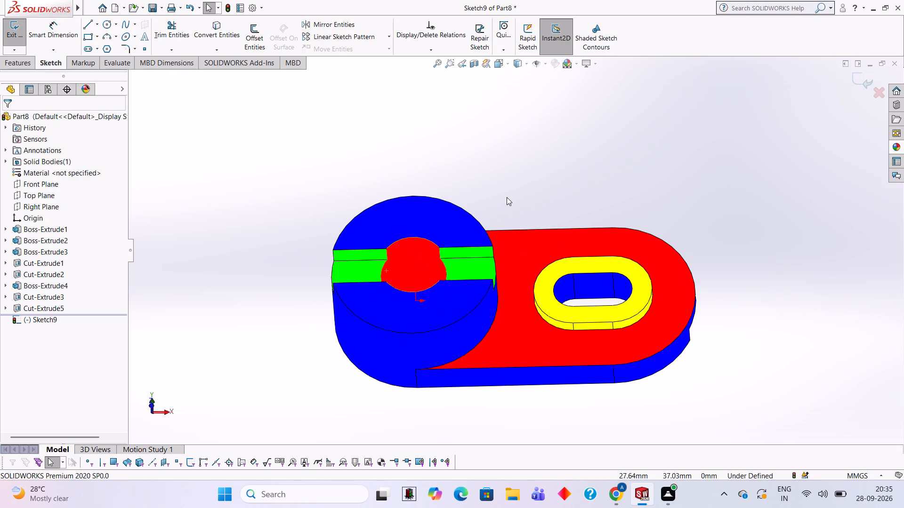
# Apply the Green LED appearance to the rectangular cut feature on the plate's underside at its rounded end.
pyautogui.scroll(1, 507, 197)
pyautogui.moveTo(508, 196); pyautogui.dragTo(550, 183, button='middle')
pyautogui.moveTo(557, 175); pyautogui.dragTo(500, 178, button='middle')
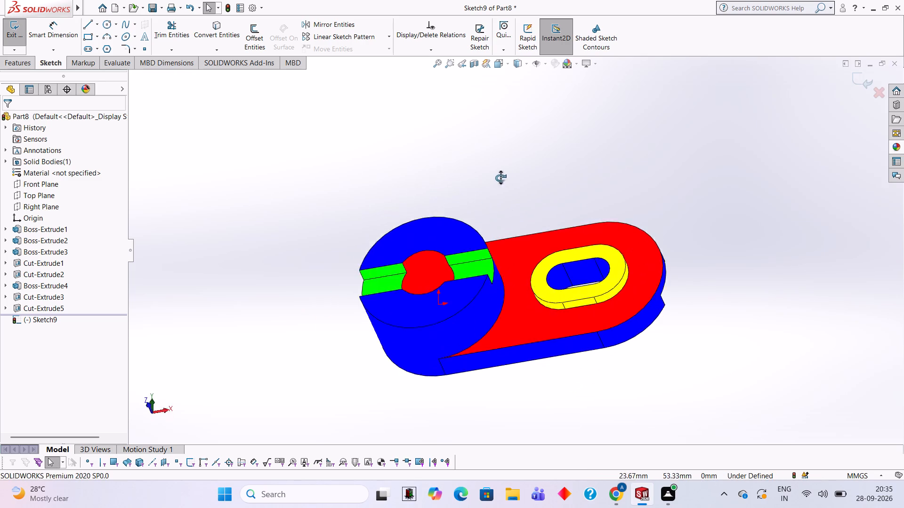
pyautogui.moveTo(500, 178); pyautogui.dragTo(439, 245, button='middle')
pyautogui.moveTo(638, 246); pyautogui.dragTo(594, 251, button='middle')
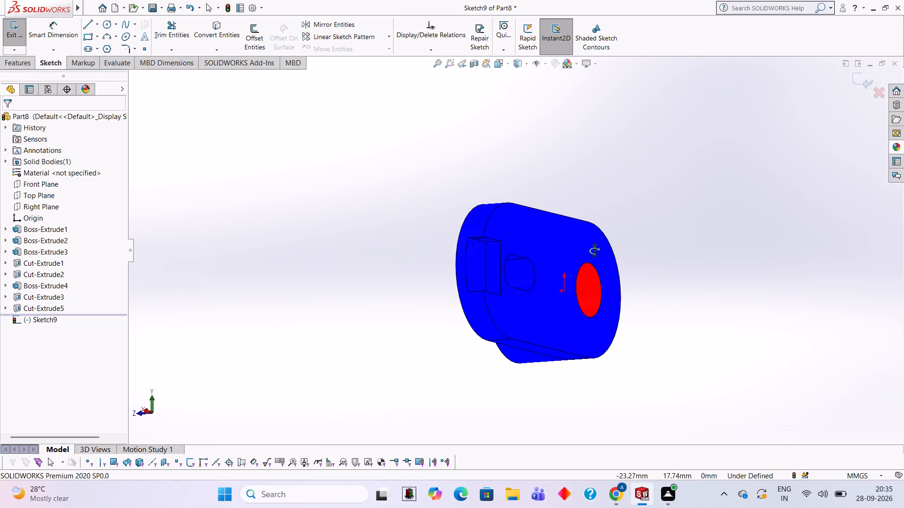
pyautogui.moveTo(594, 251); pyautogui.dragTo(595, 251, button='middle')
pyautogui.scroll(-3, 500, 246)
pyautogui.click(900, 149)
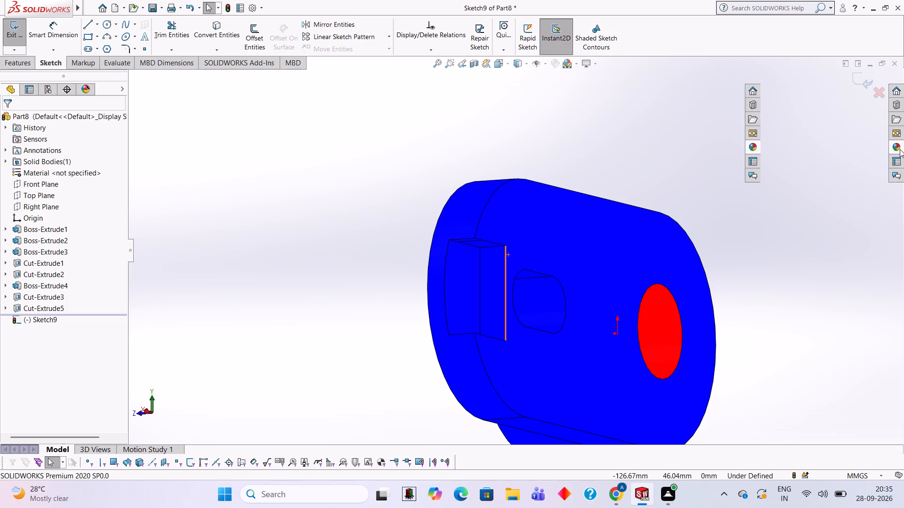
pyautogui.scroll(-2, 833, 304)
pyautogui.moveTo(795, 262); pyautogui.dragTo(469, 291)
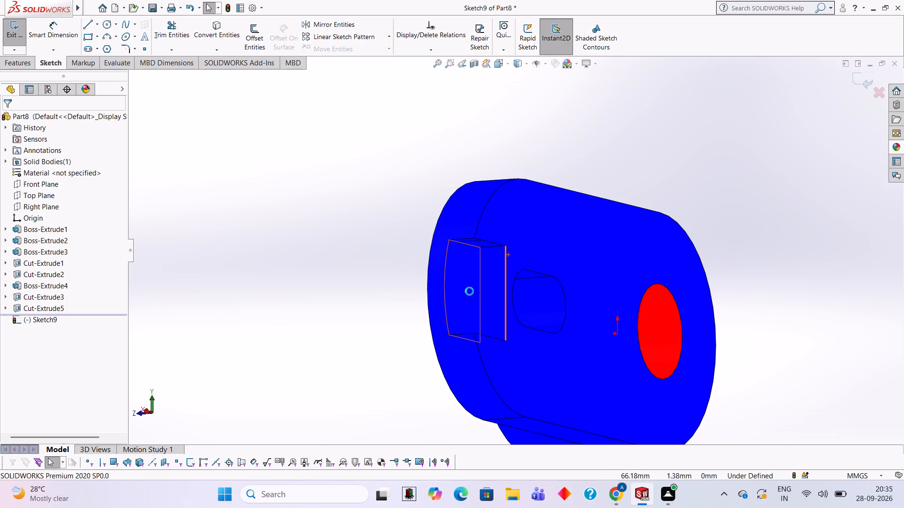
pyautogui.click(486, 290)
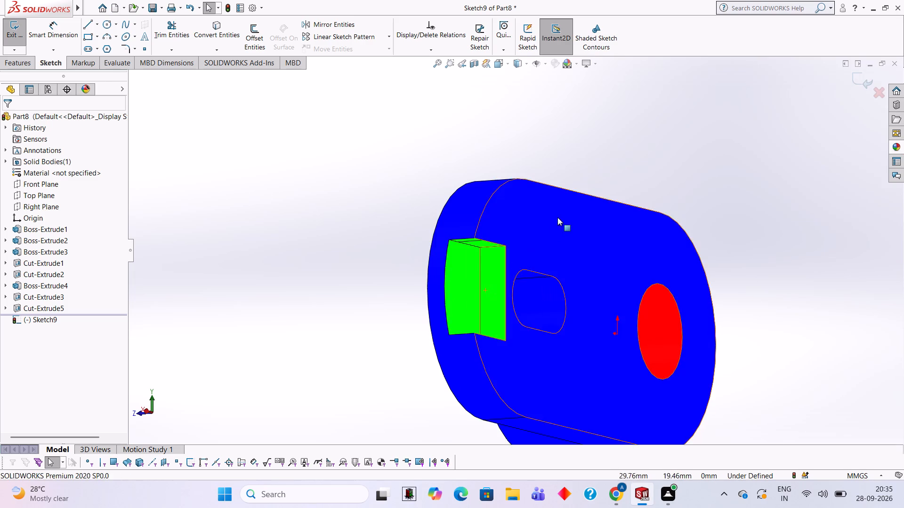
# Examine the coloured boss, bore, slots, raised pad and underside cut from several angles and distances.
pyautogui.moveTo(561, 214); pyautogui.dragTo(648, 197, button='middle')
pyautogui.scroll(2, 651, 196)
pyautogui.moveTo(655, 220); pyautogui.dragTo(639, 149, button='middle')
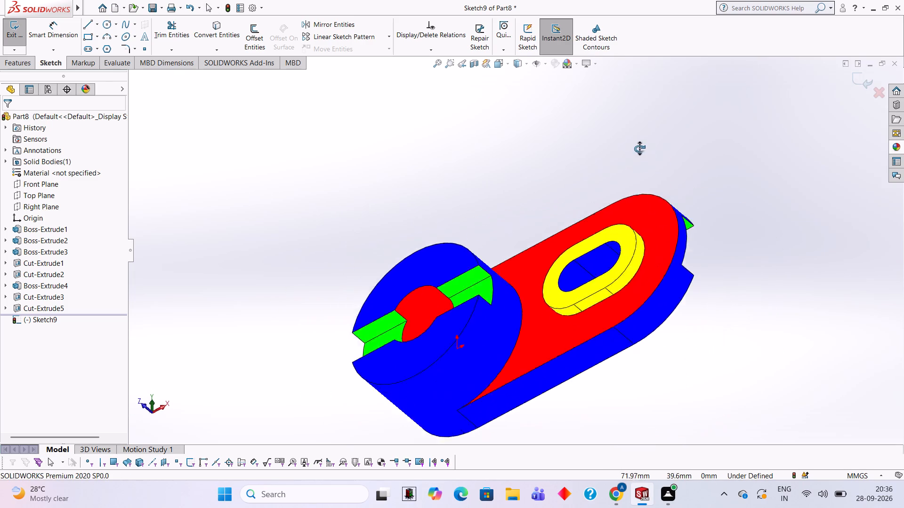
pyautogui.moveTo(639, 149); pyautogui.dragTo(629, 146, button='middle')
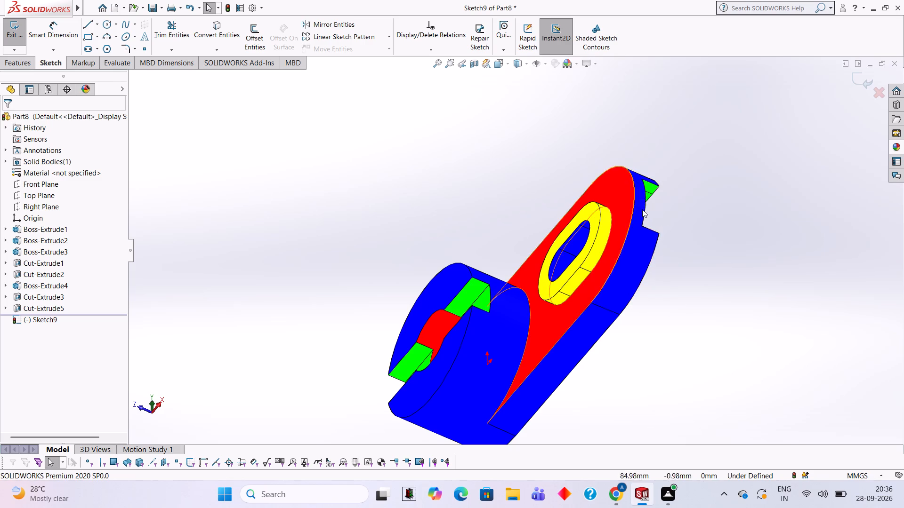
pyautogui.moveTo(688, 210); pyautogui.dragTo(697, 214, button='middle')
pyautogui.scroll(2, 697, 200)
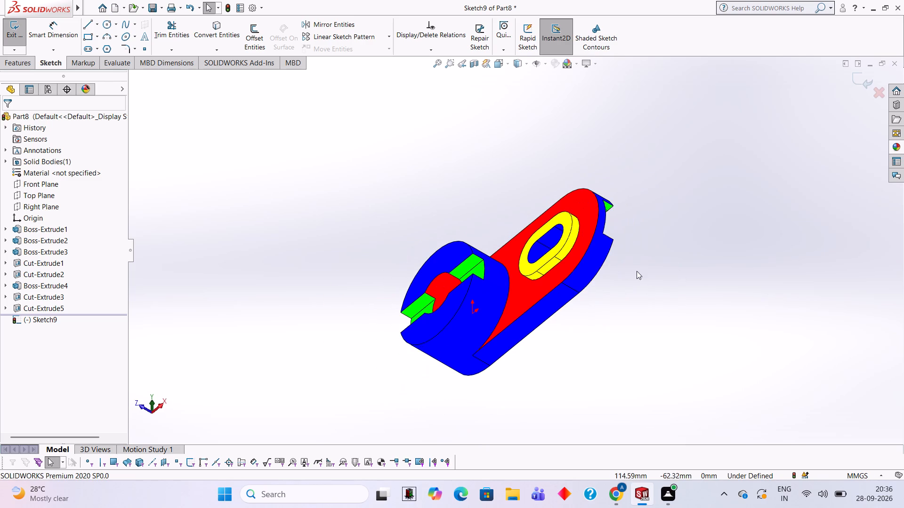
pyautogui.scroll(2, 610, 227)
pyautogui.moveTo(619, 231); pyautogui.dragTo(658, 261, button='middle')
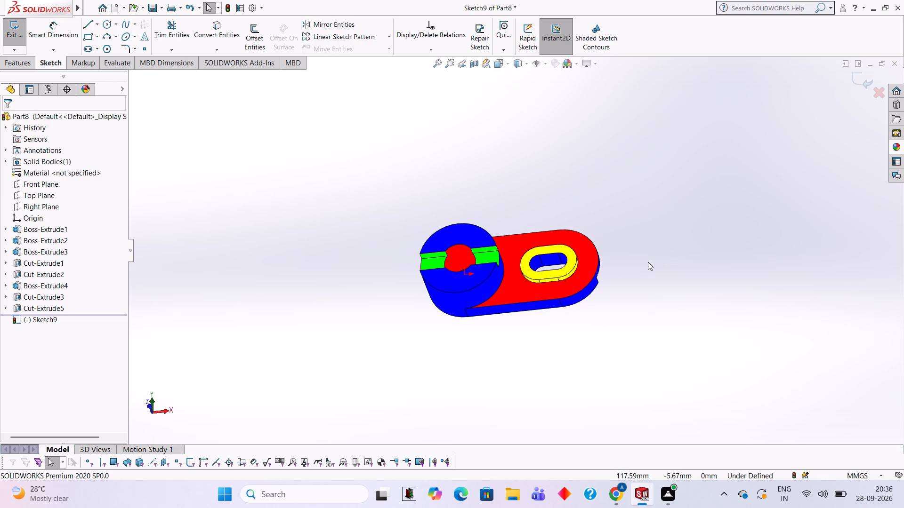
pyautogui.scroll(-3, 491, 240)
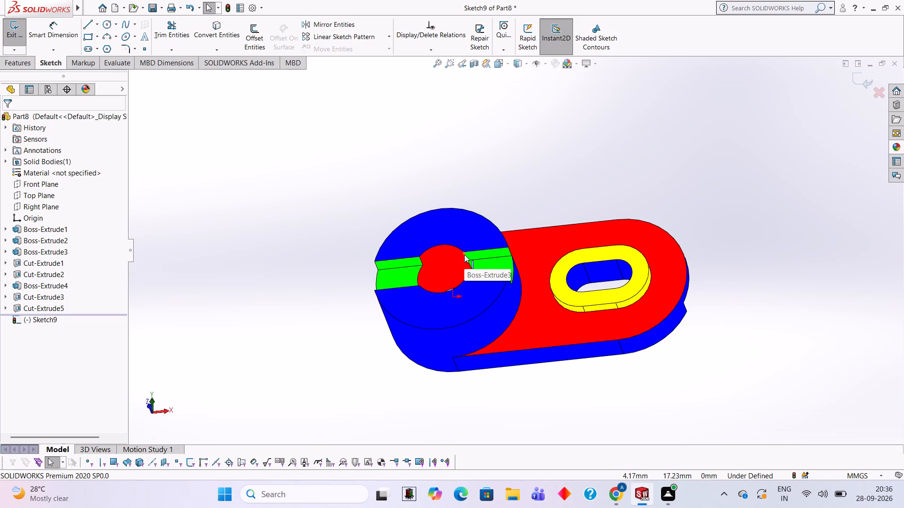
pyautogui.moveTo(574, 188); pyautogui.dragTo(697, 238, button='middle')
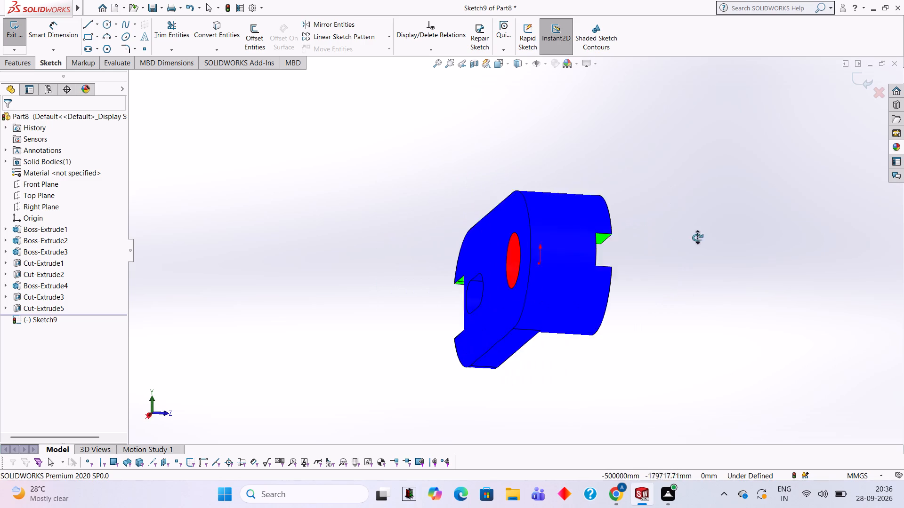
pyautogui.moveTo(697, 238); pyautogui.dragTo(515, 179, button='middle')
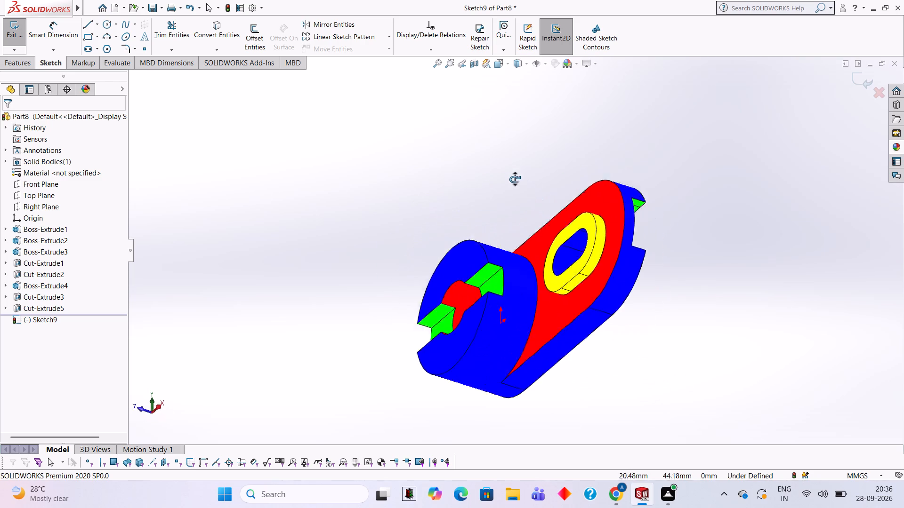
pyautogui.moveTo(515, 179); pyautogui.dragTo(511, 177, button='middle')
pyautogui.scroll(-1, 558, 235)
pyautogui.moveTo(546, 167); pyautogui.dragTo(575, 164, button='middle')
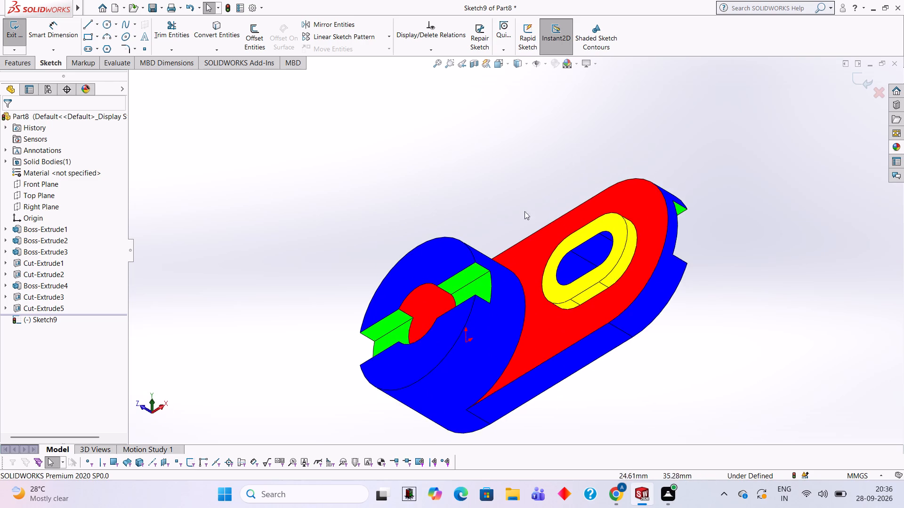
pyautogui.scroll(-1, 517, 218)
pyautogui.moveTo(540, 226); pyautogui.dragTo(559, 237, button='middle')
pyautogui.scroll(1, 509, 253)
pyautogui.scroll(-1, 513, 290)
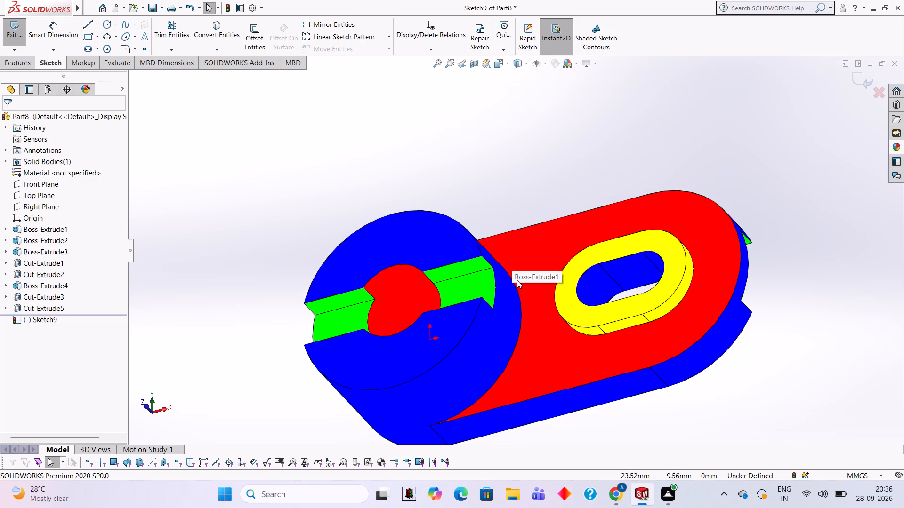
pyautogui.moveTo(520, 190); pyautogui.dragTo(534, 198, button='middle')
pyautogui.scroll(-2, 533, 213)
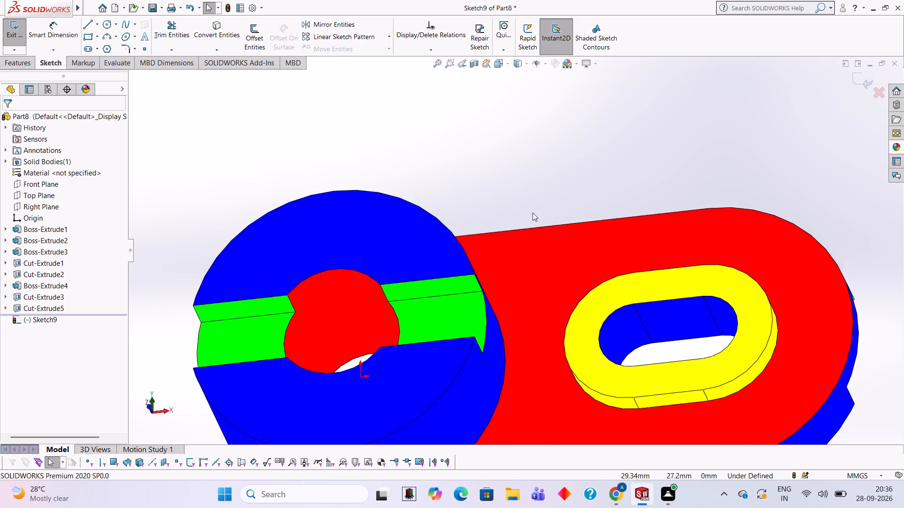
pyautogui.scroll(3, 527, 216)
pyautogui.scroll(-2, 516, 333)
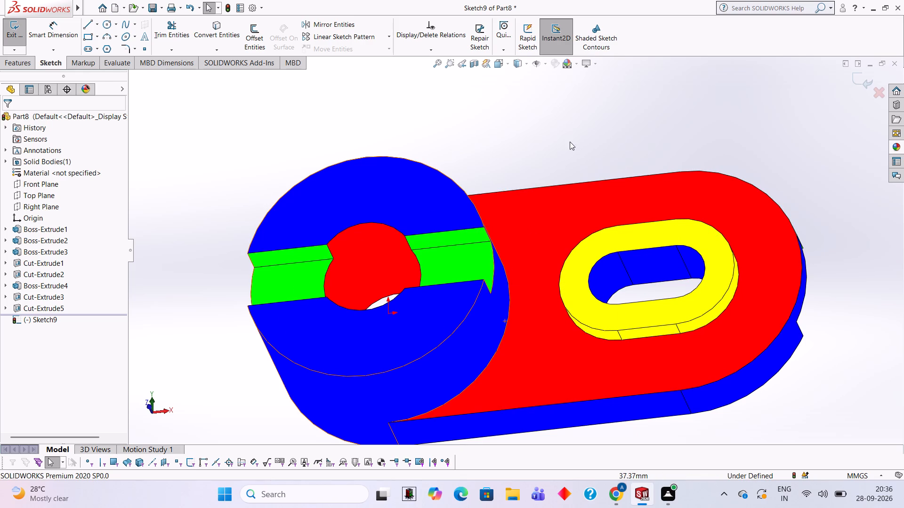
pyautogui.moveTo(563, 147); pyautogui.dragTo(540, 150, button='middle')
pyautogui.scroll(-1, 518, 200)
pyautogui.scroll(2, 508, 222)
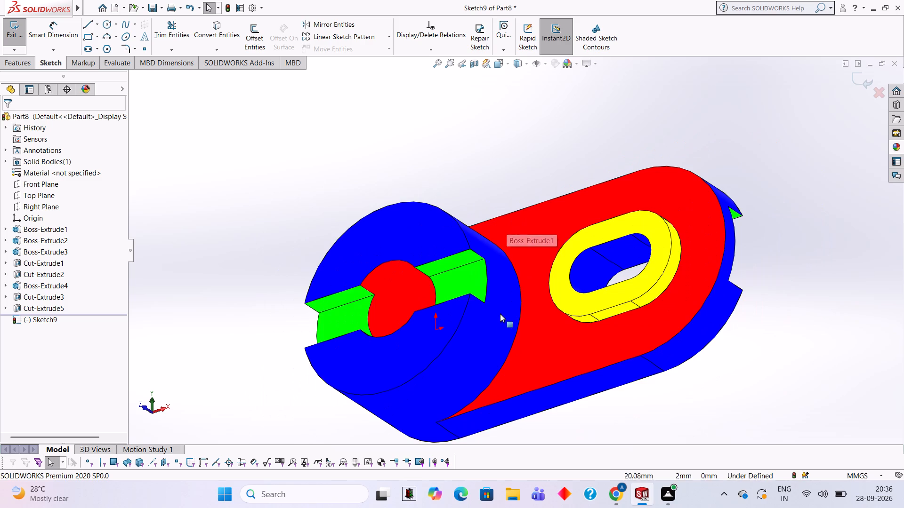
pyautogui.scroll(-1, 507, 334)
pyautogui.scroll(-1, 532, 287)
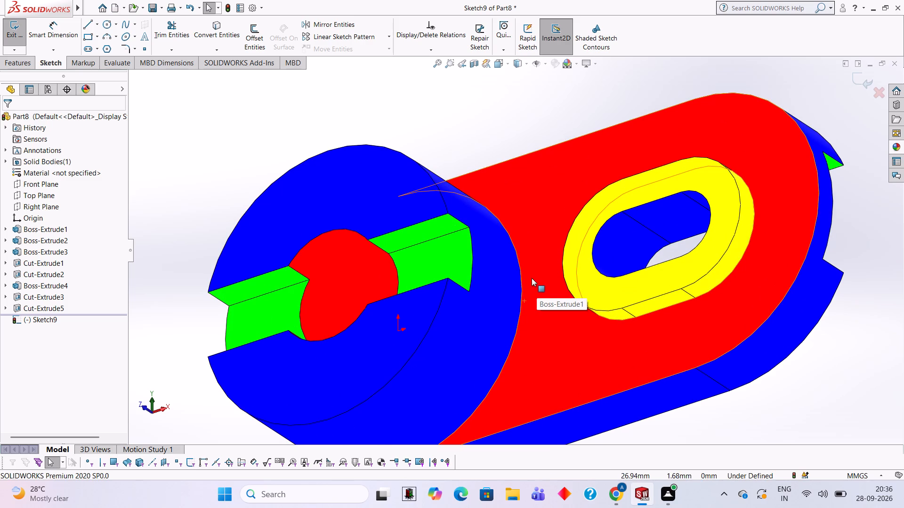
pyautogui.scroll(1, 532, 278)
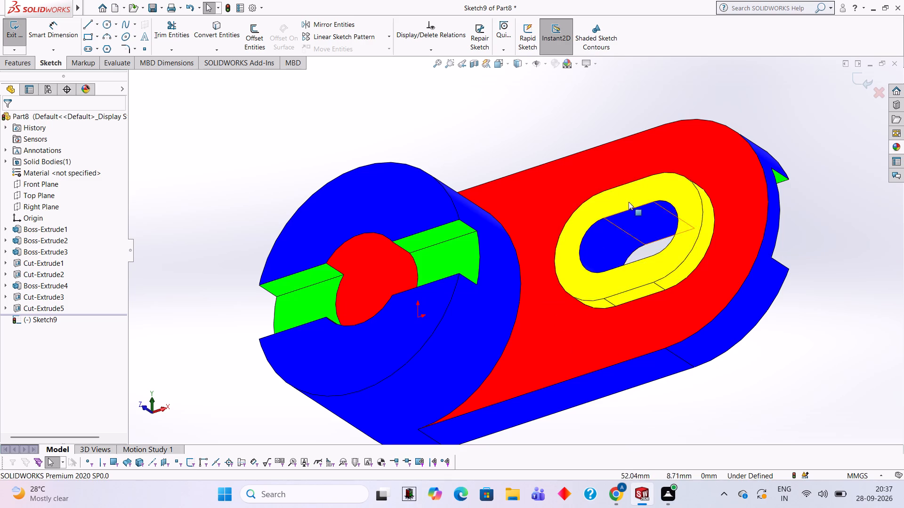
pyautogui.moveTo(628, 197); pyautogui.dragTo(644, 196, button='middle')
pyautogui.scroll(-1, 627, 246)
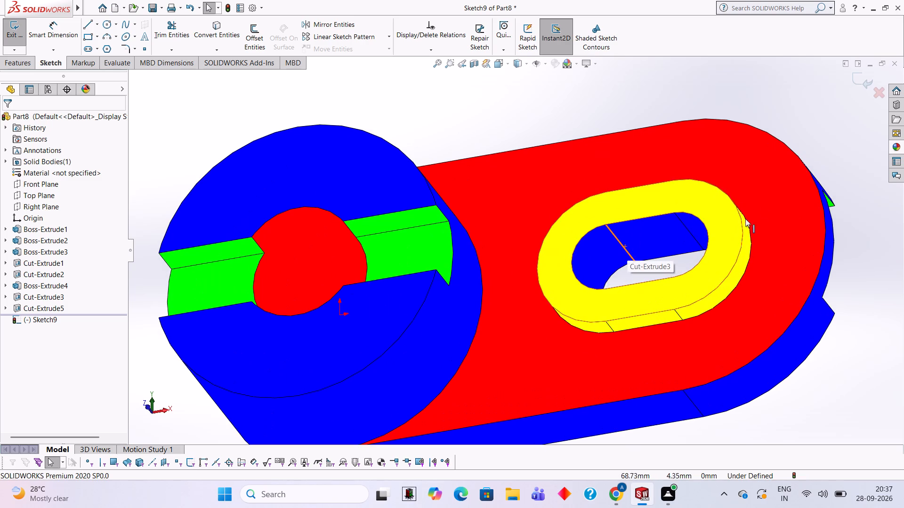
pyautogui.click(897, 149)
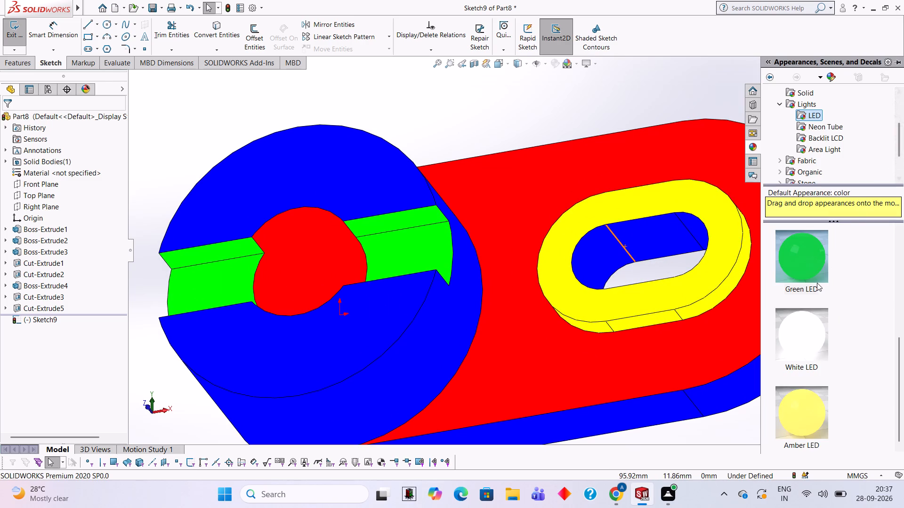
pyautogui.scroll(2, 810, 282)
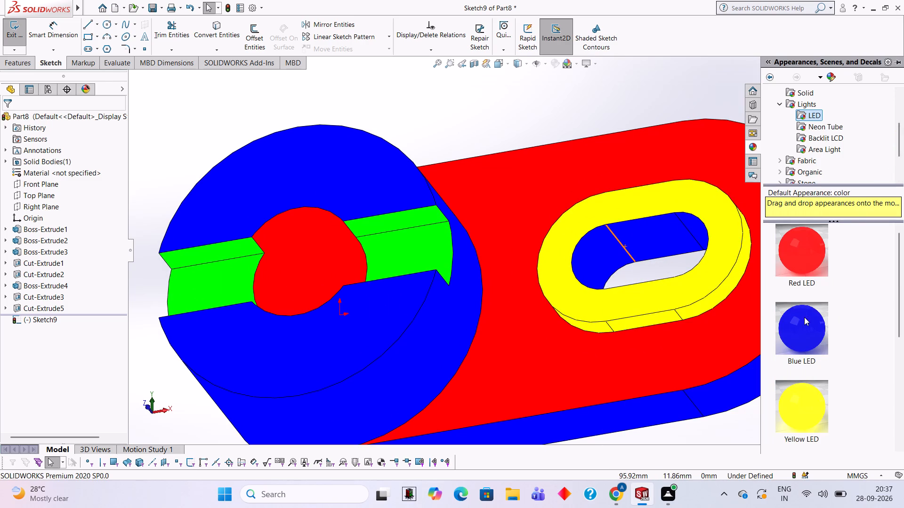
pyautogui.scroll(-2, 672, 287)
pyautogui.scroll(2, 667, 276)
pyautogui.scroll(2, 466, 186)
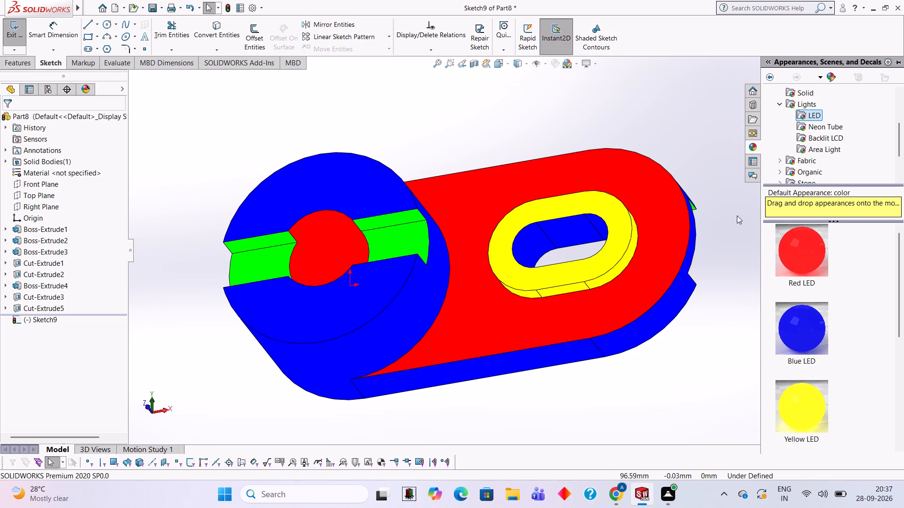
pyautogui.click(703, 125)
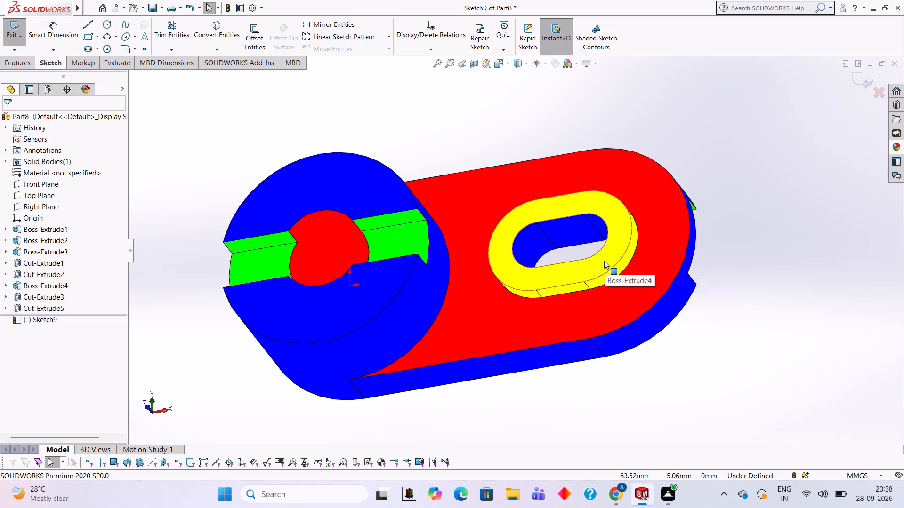
# Inspect the coloured part from its front, side and opposite edge.
pyautogui.scroll(1, 611, 250)
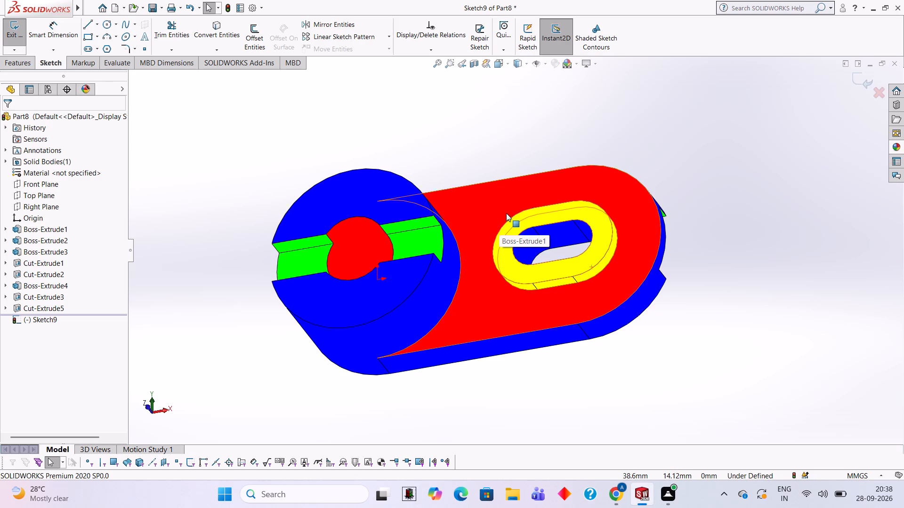
pyautogui.moveTo(597, 173); pyautogui.dragTo(621, 182, button='middle')
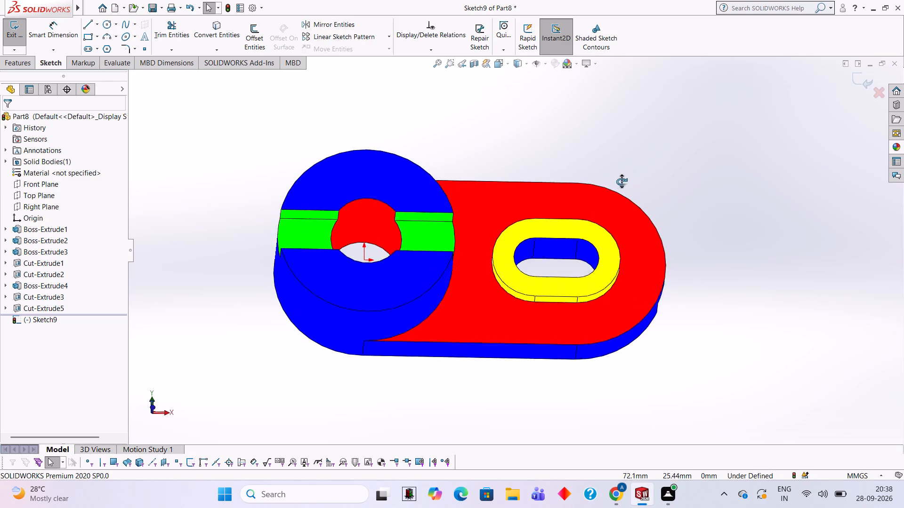
pyautogui.moveTo(621, 182); pyautogui.dragTo(585, 187, button='middle')
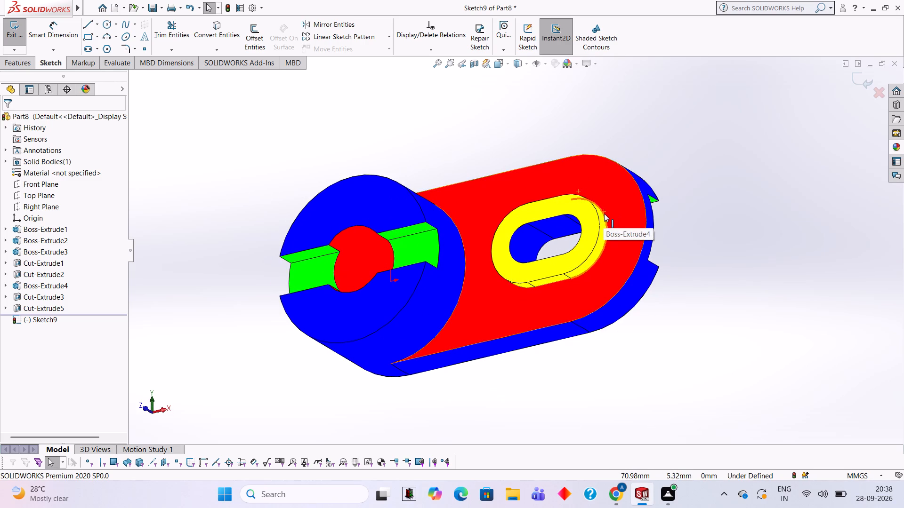
pyautogui.moveTo(675, 185); pyautogui.dragTo(633, 189, button='middle')
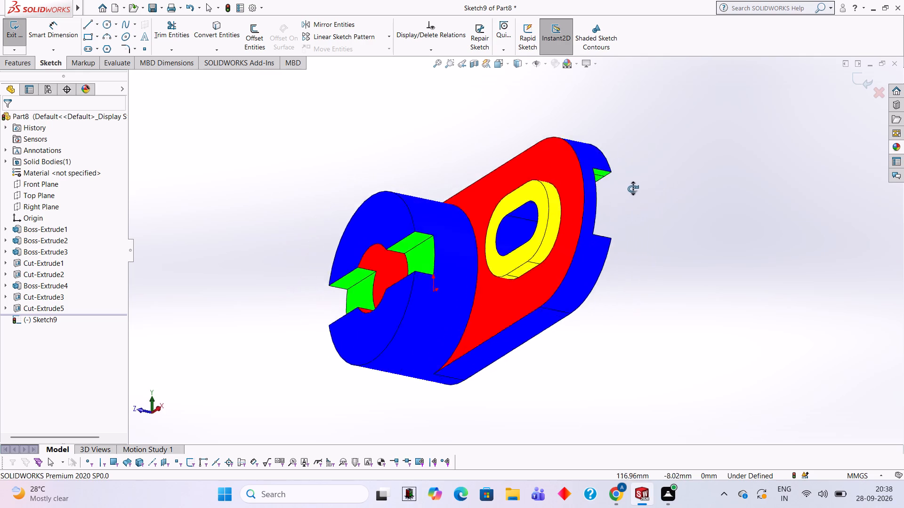
pyautogui.moveTo(633, 189); pyautogui.dragTo(749, 301, button='middle')
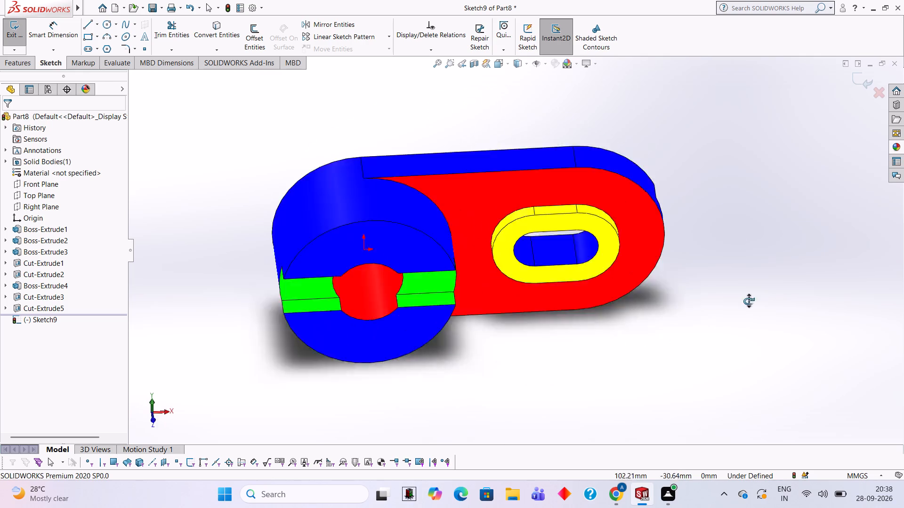
pyautogui.moveTo(749, 301); pyautogui.dragTo(681, 285, button='middle')
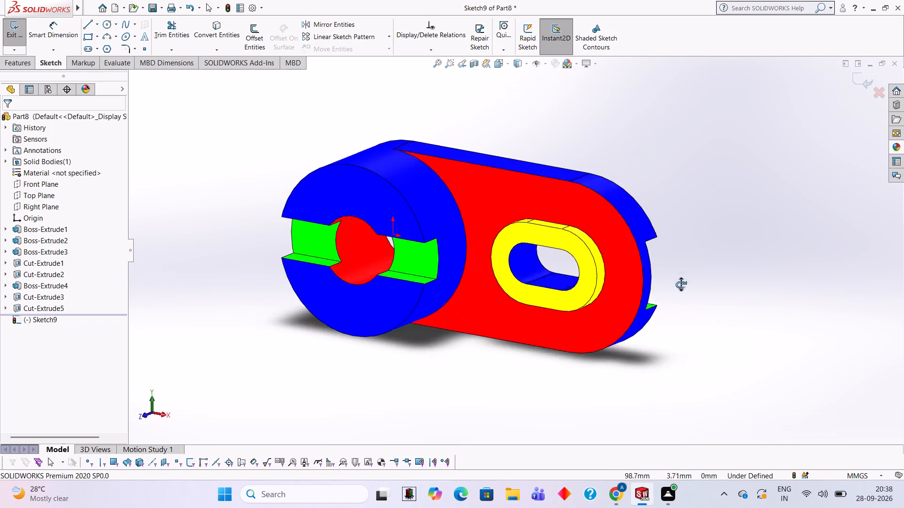
# Examine the slotted boss, red bore and yellow raised pad, including the green cut on the plate's underside.
pyautogui.moveTo(681, 285); pyautogui.dragTo(641, 325, button='middle')
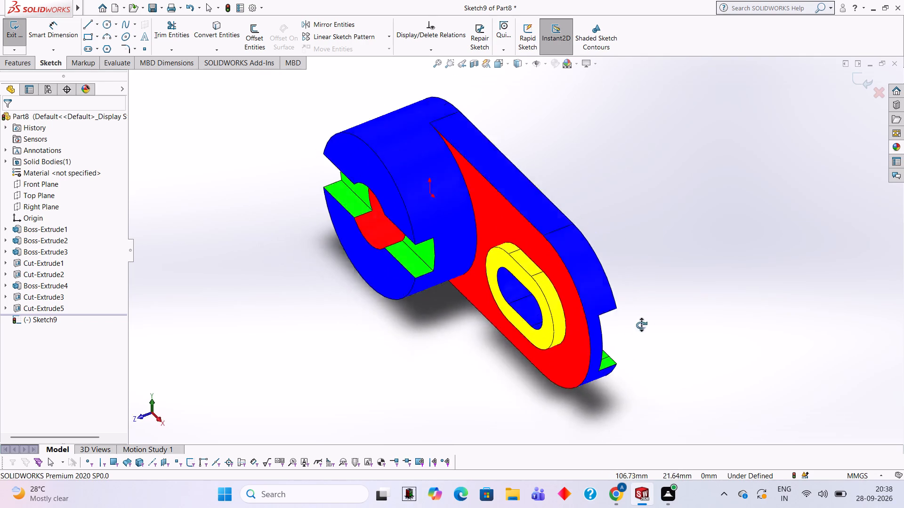
pyautogui.moveTo(641, 325); pyautogui.dragTo(669, 225, button='middle')
pyautogui.moveTo(675, 226); pyautogui.dragTo(680, 228, button='middle')
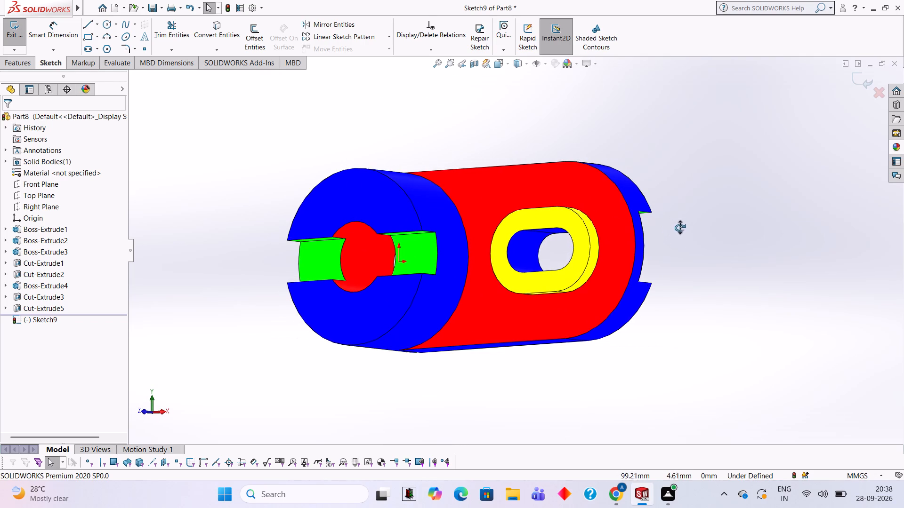
pyautogui.moveTo(680, 228); pyautogui.dragTo(711, 231, button='middle')
pyautogui.moveTo(705, 231); pyautogui.dragTo(683, 234, button='middle')
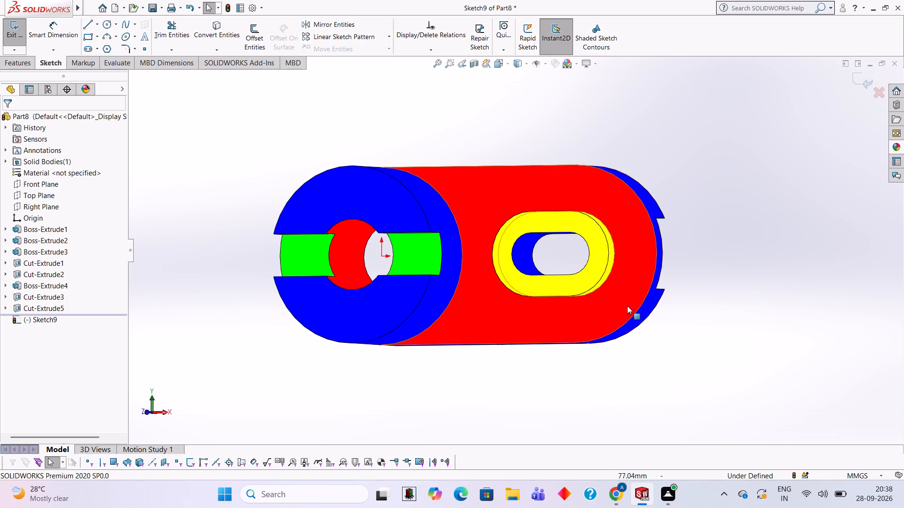
pyautogui.moveTo(735, 221); pyautogui.dragTo(720, 223, button='middle')
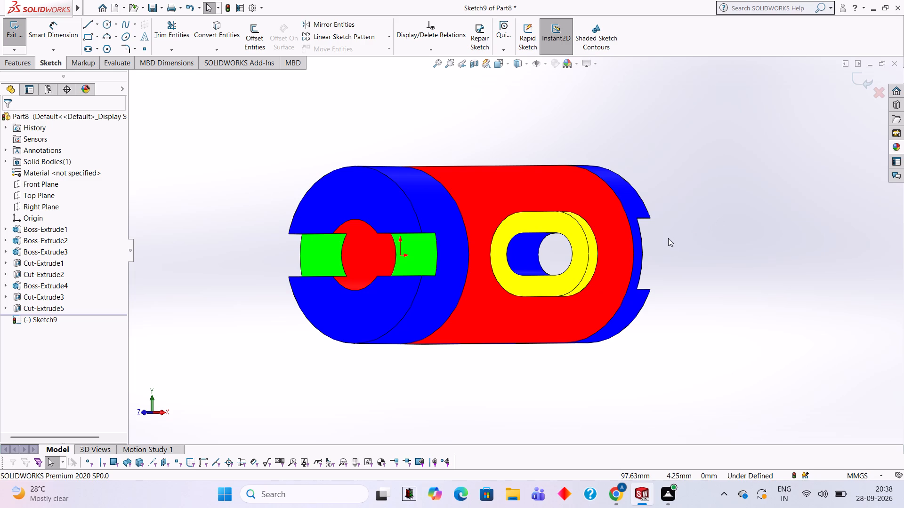
pyautogui.moveTo(668, 238); pyautogui.dragTo(663, 238, button='middle')
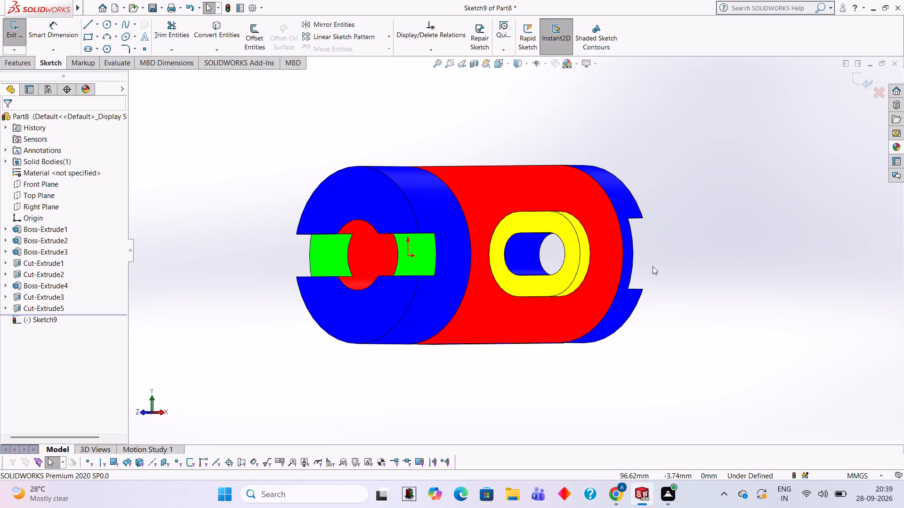
pyautogui.moveTo(653, 265); pyautogui.dragTo(670, 234, button='middle')
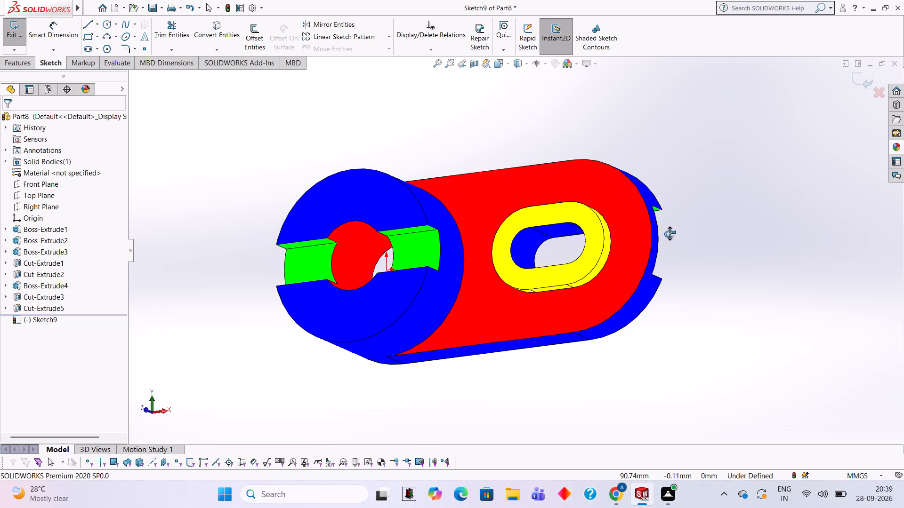
pyautogui.moveTo(670, 234); pyautogui.dragTo(668, 233, button='middle')
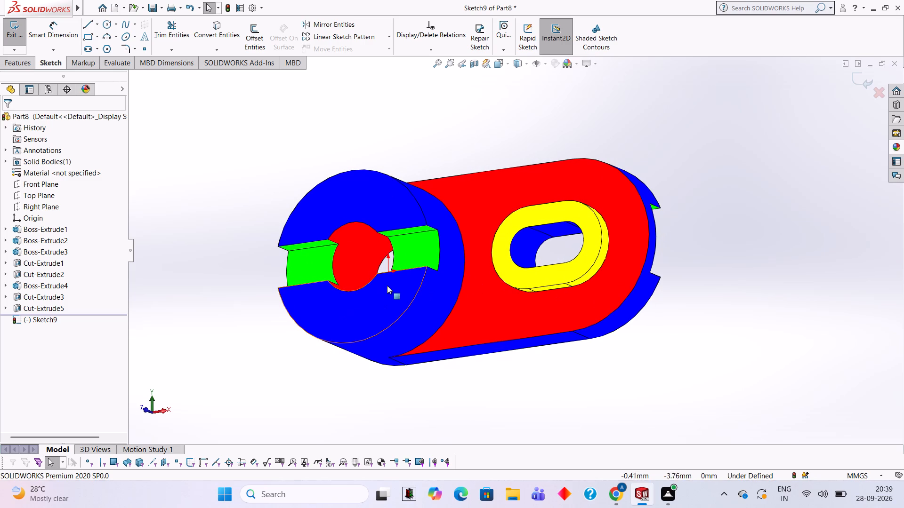
pyautogui.scroll(-1, 387, 286)
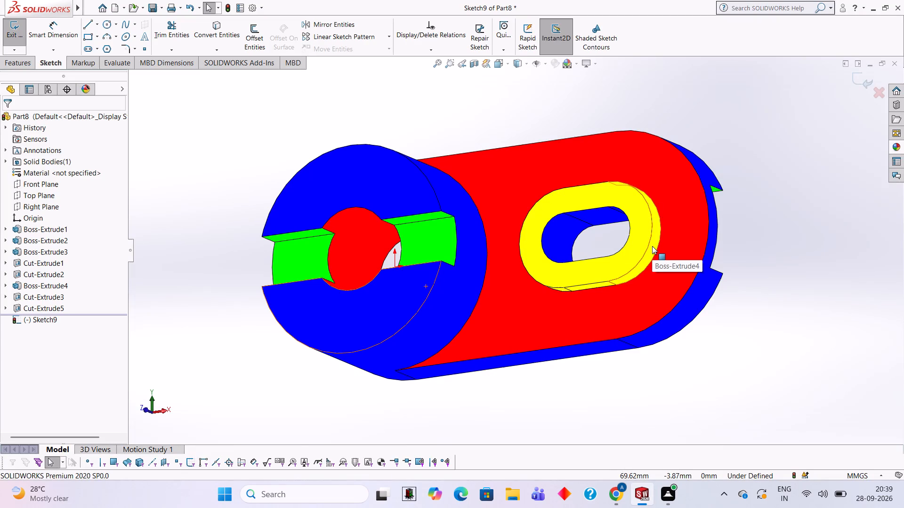
pyautogui.moveTo(753, 196); pyautogui.dragTo(622, 169, button='middle')
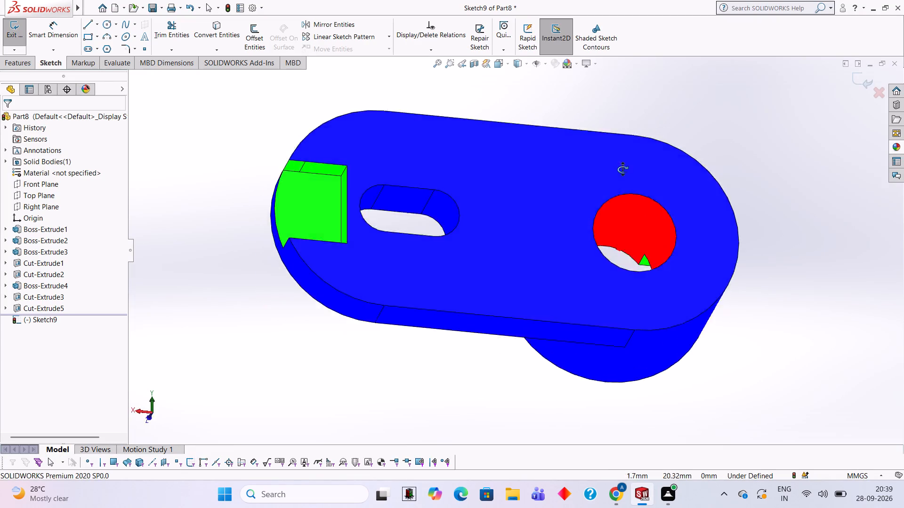
pyautogui.moveTo(622, 169); pyautogui.dragTo(500, 327, button='middle')
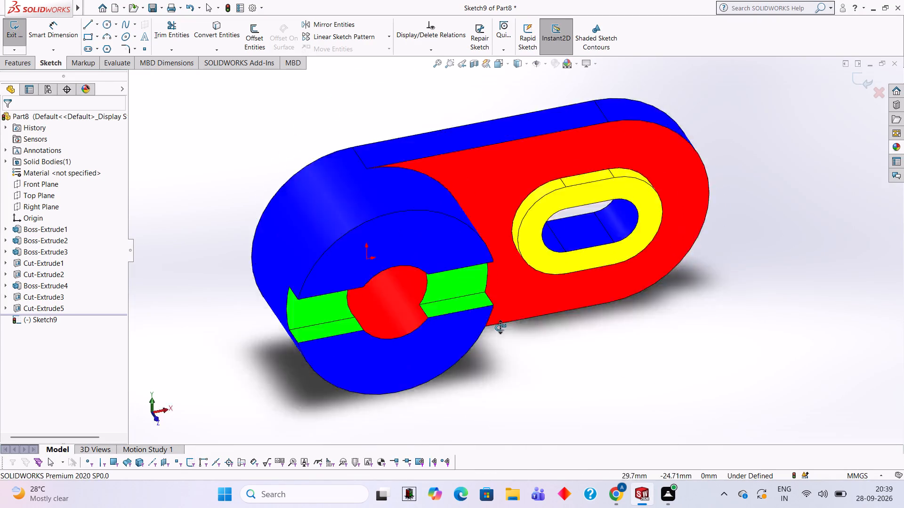
pyautogui.moveTo(500, 327); pyautogui.dragTo(627, 172, button='middle')
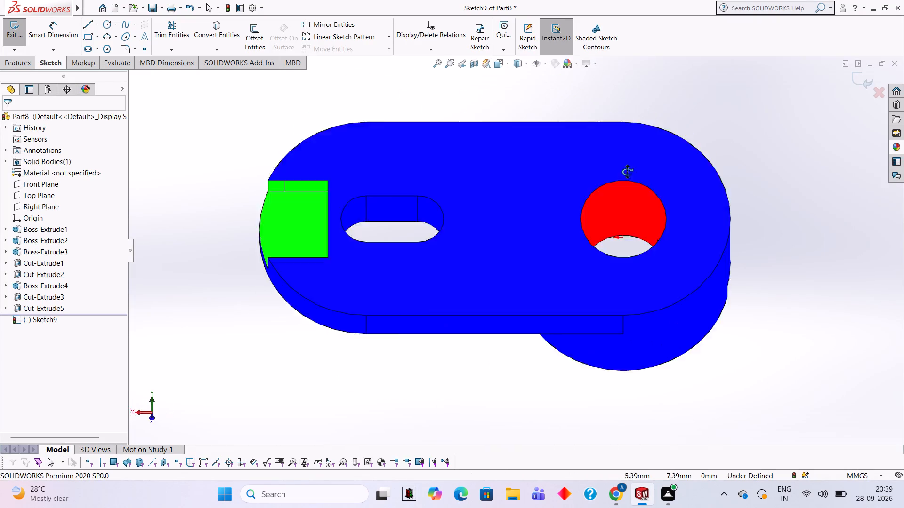
pyautogui.moveTo(627, 172); pyautogui.dragTo(746, 222, button='middle')
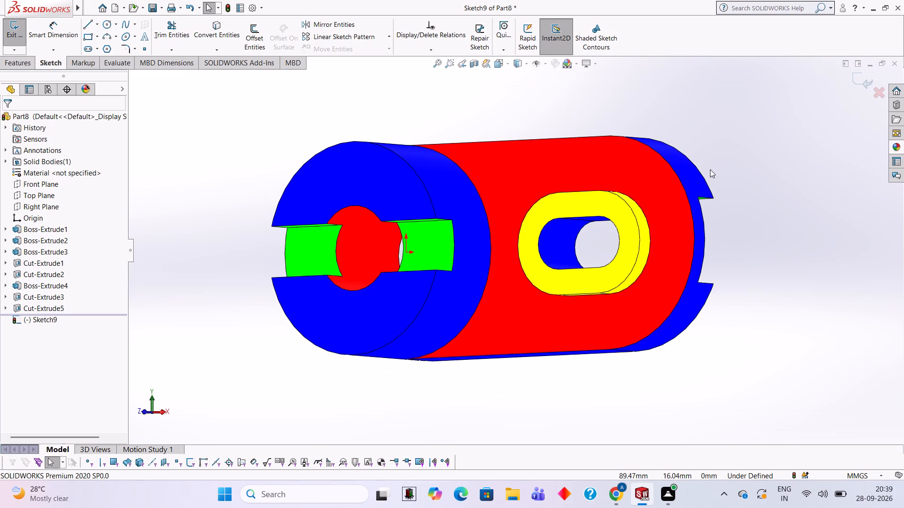
# Review the coloured part from its long edge, underside, rounded end and top face.
pyautogui.moveTo(673, 158); pyautogui.dragTo(678, 337, button='middle')
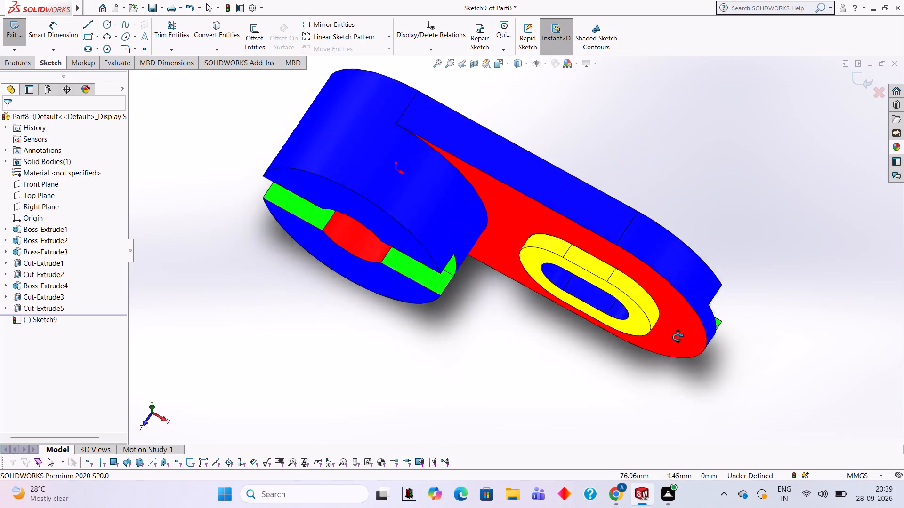
pyautogui.moveTo(678, 337); pyautogui.dragTo(701, 183, button='middle')
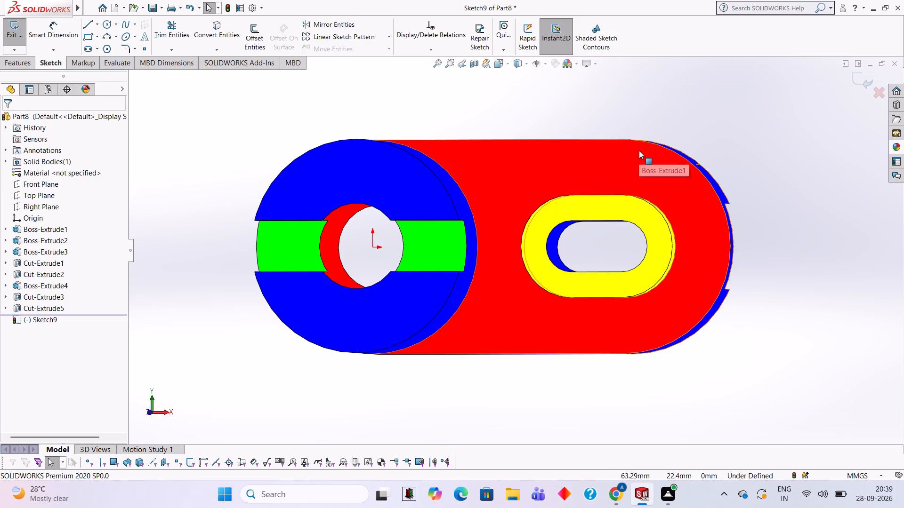
pyautogui.moveTo(745, 134); pyautogui.dragTo(617, 257, button='middle')
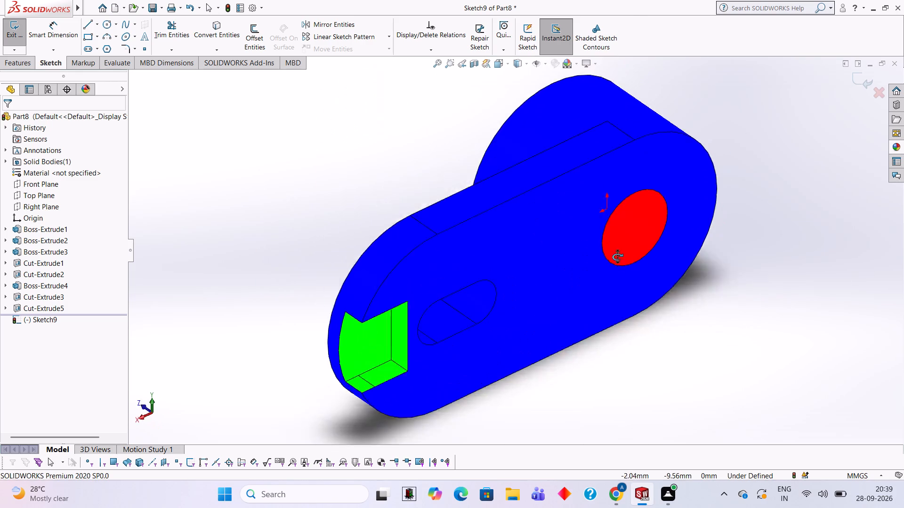
pyautogui.moveTo(617, 257); pyautogui.dragTo(680, 199, button='middle')
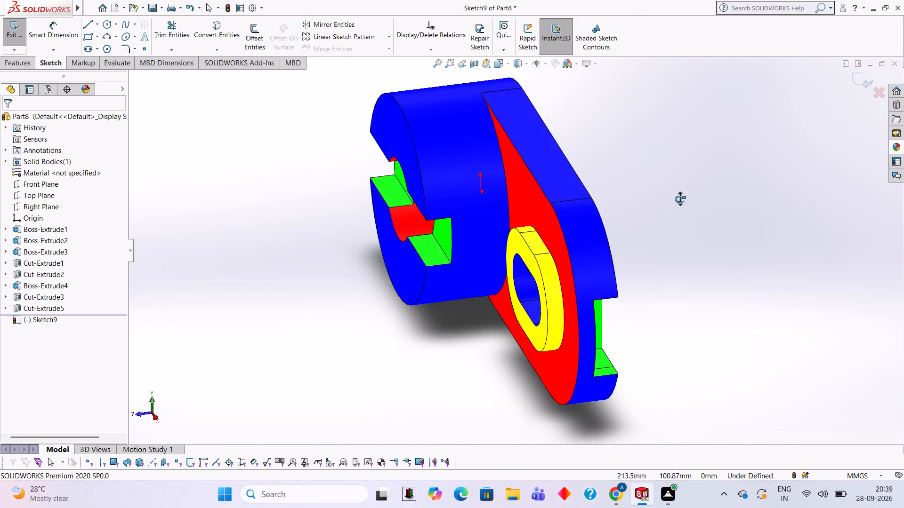
pyautogui.moveTo(680, 199); pyautogui.dragTo(741, 175, button='middle')
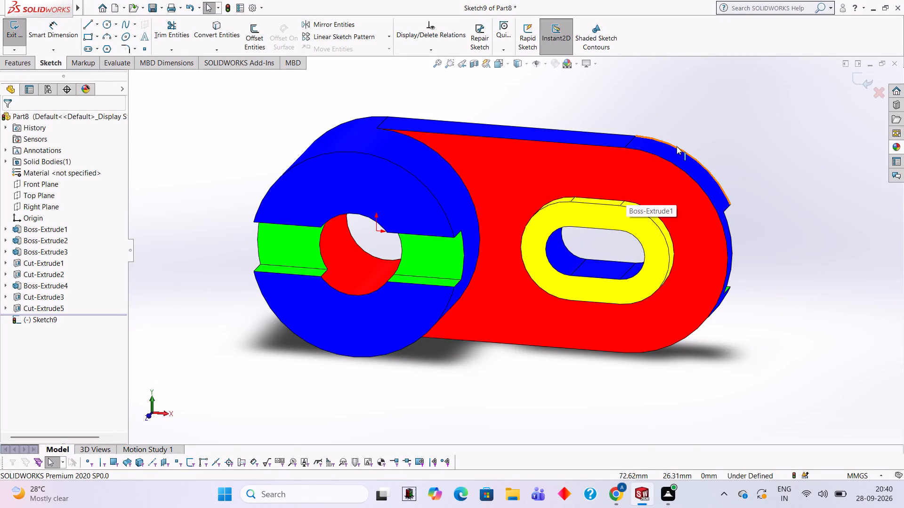
pyautogui.moveTo(675, 146); pyautogui.dragTo(547, 159, button='middle')
pyautogui.moveTo(721, 231); pyautogui.dragTo(783, 256, button='middle')
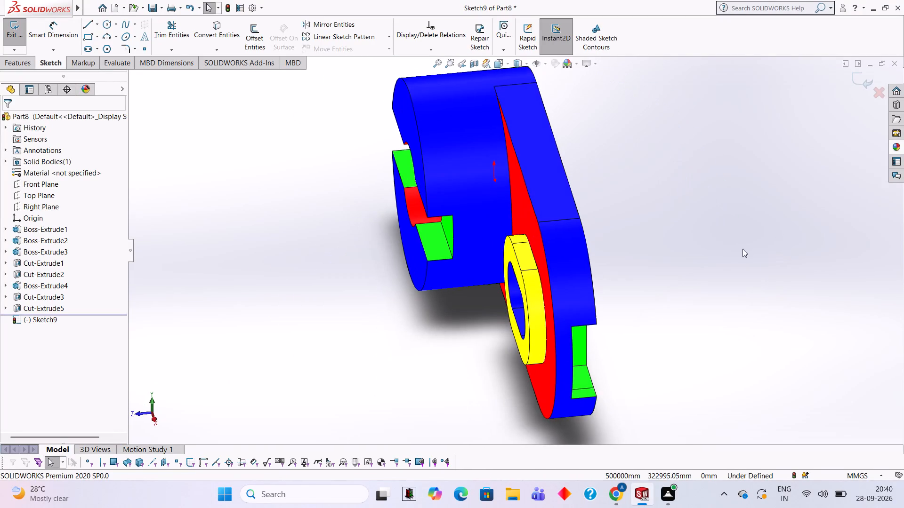
pyautogui.moveTo(743, 249); pyautogui.dragTo(798, 162, button='middle')
pyautogui.moveTo(717, 176); pyautogui.dragTo(726, 178, button='middle')
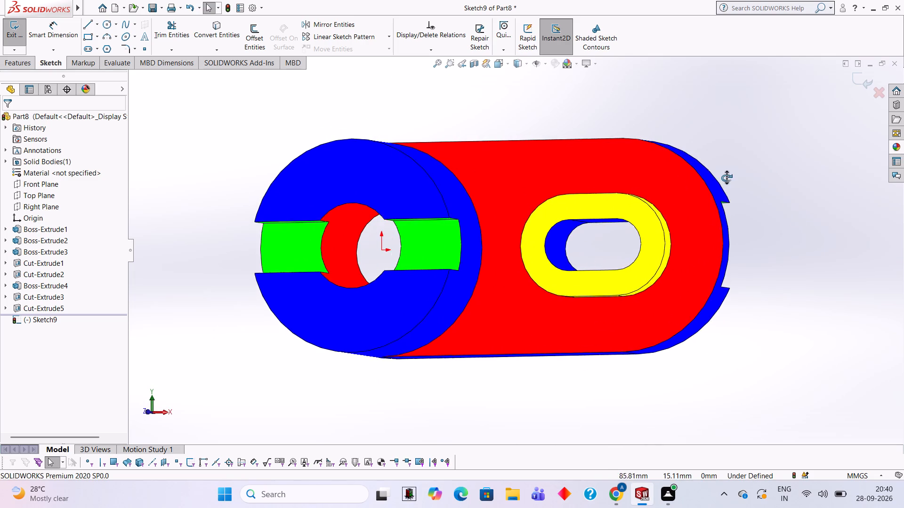
pyautogui.moveTo(726, 178); pyautogui.dragTo(715, 162, button='middle')
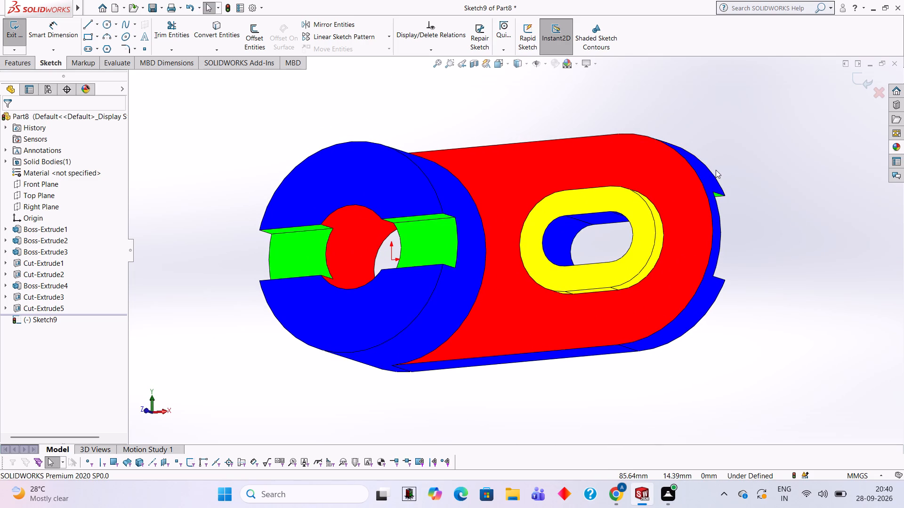
pyautogui.scroll(2, 648, 108)
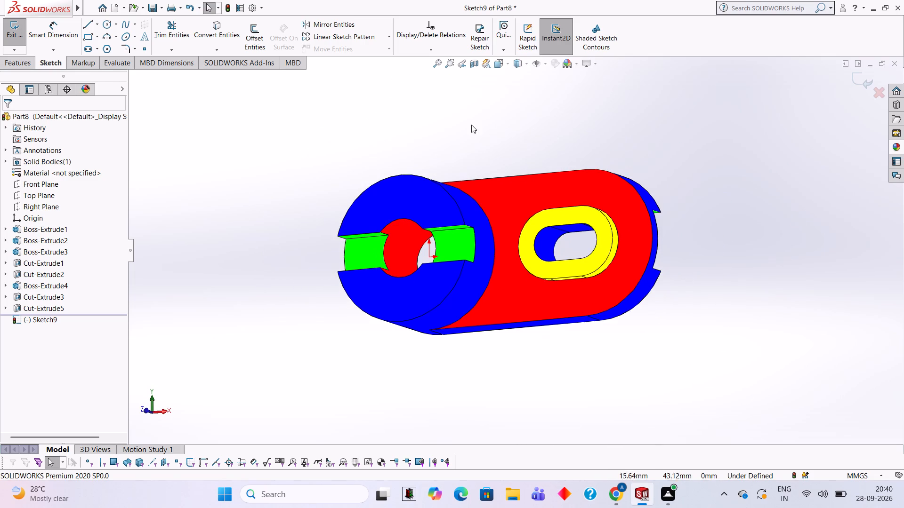
pyautogui.scroll(-1, 471, 125)
pyautogui.moveTo(481, 136); pyautogui.dragTo(499, 146, button='middle')
pyautogui.scroll(1, 505, 181)
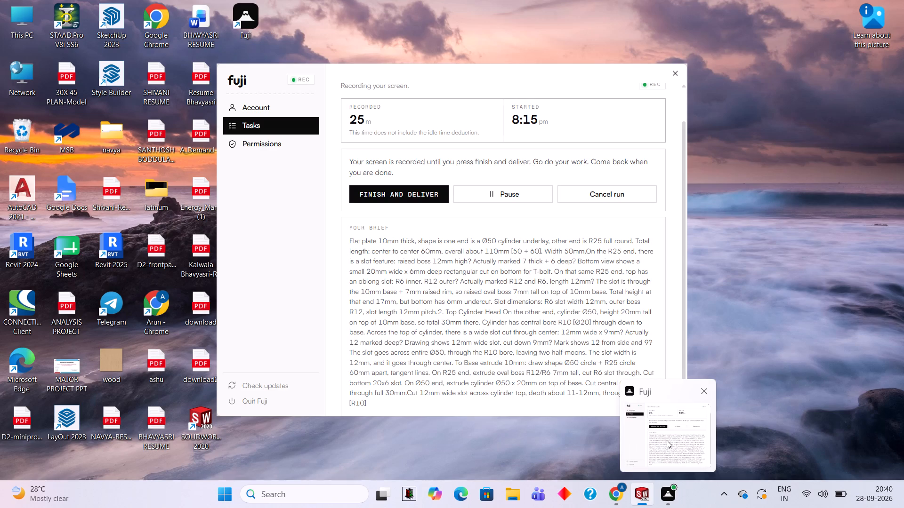
# Exit the open Sketch9 and return to the part.
pyautogui.click(862, 73)
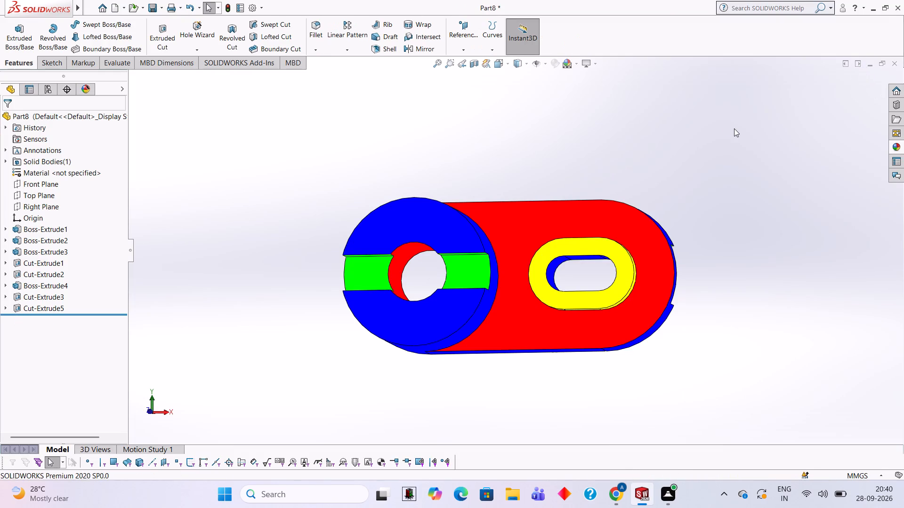
# Save the part in the Documents folder under the file name 009.
pyautogui.hotkey('ctrl', 's')
pyautogui.write('00')
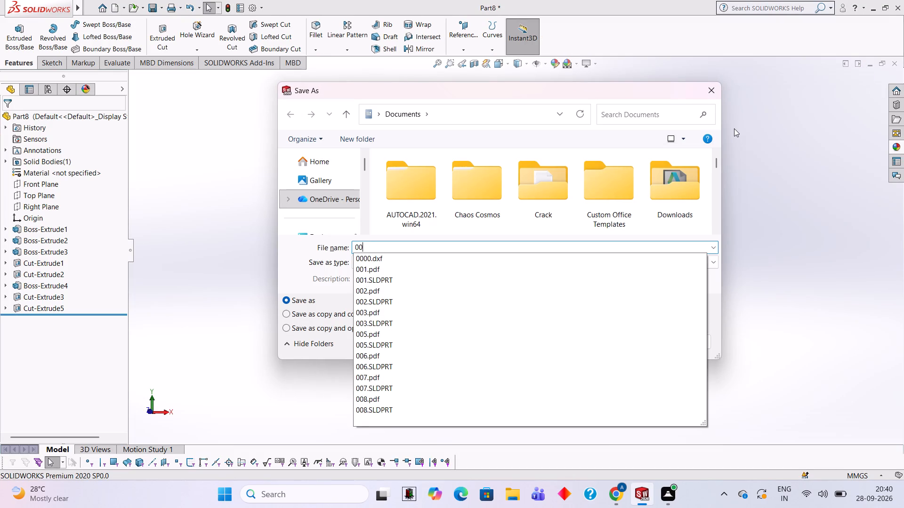
pyautogui.press('6')
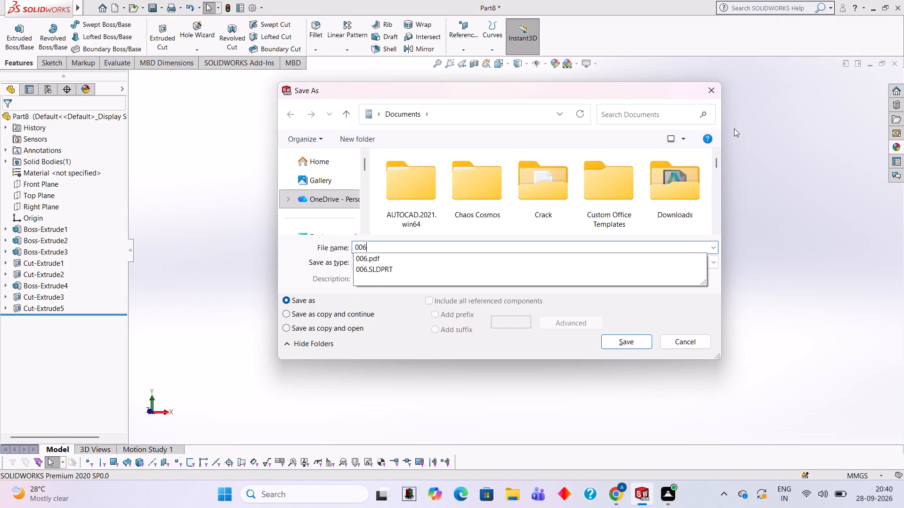
pyautogui.press('BackSpace')
pyautogui.press('9')
pyautogui.press('Return')
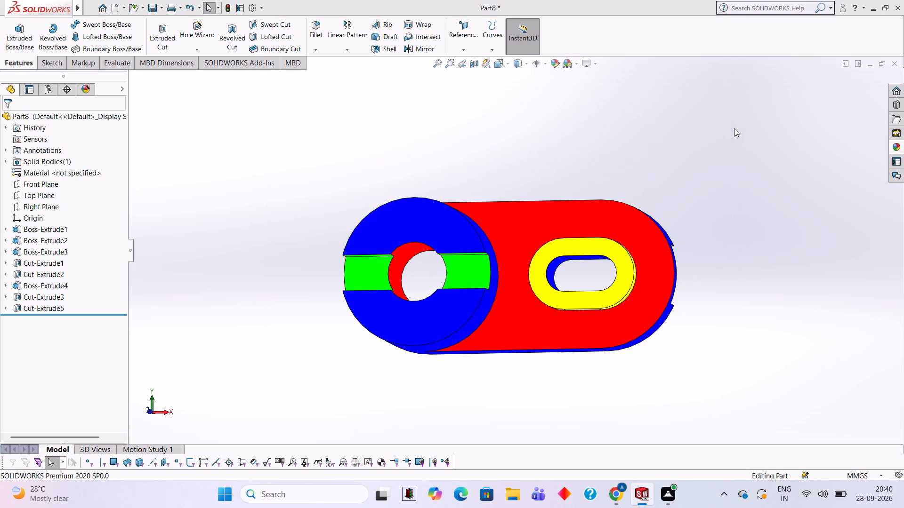
# Save a copy of part 009 in Adobe Portable Document Format (*.pdf) in the Documents folder.
pyautogui.click(159, 10)
pyautogui.click(171, 31)
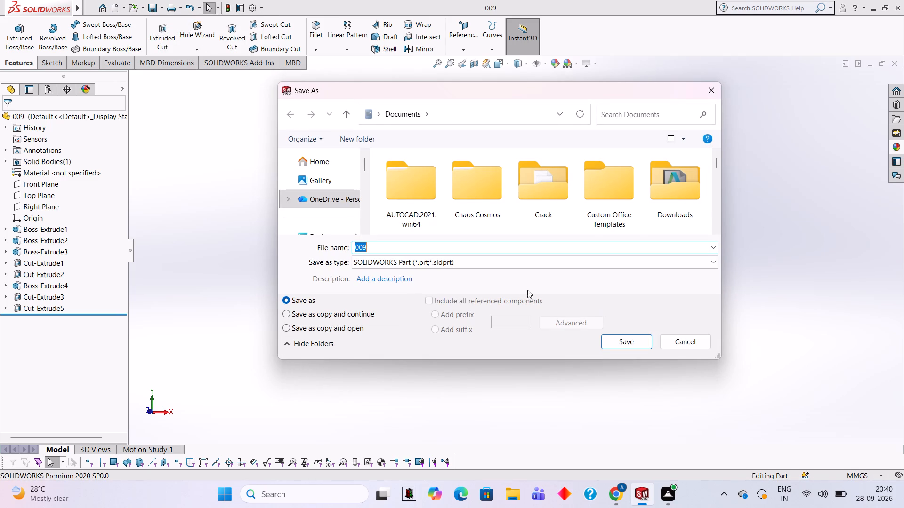
pyautogui.click(526, 269)
pyautogui.click(528, 265)
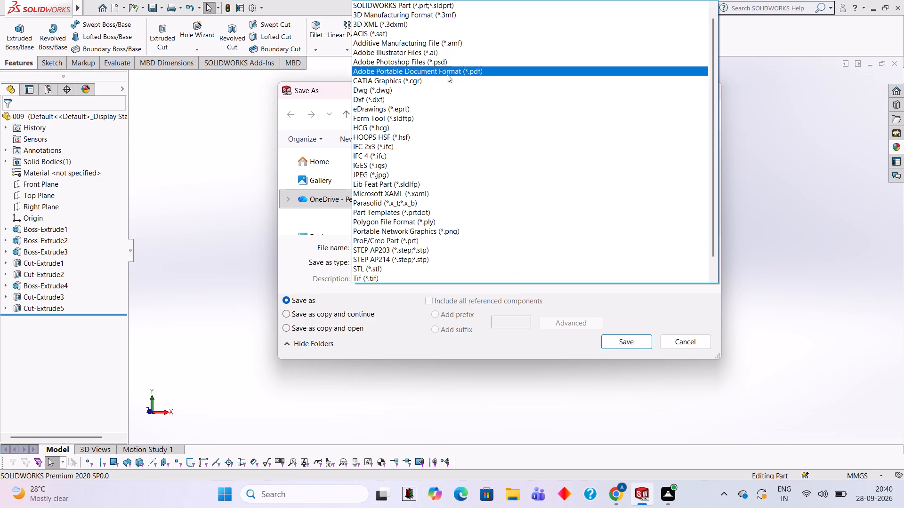
pyautogui.click(449, 70)
pyautogui.click(627, 368)
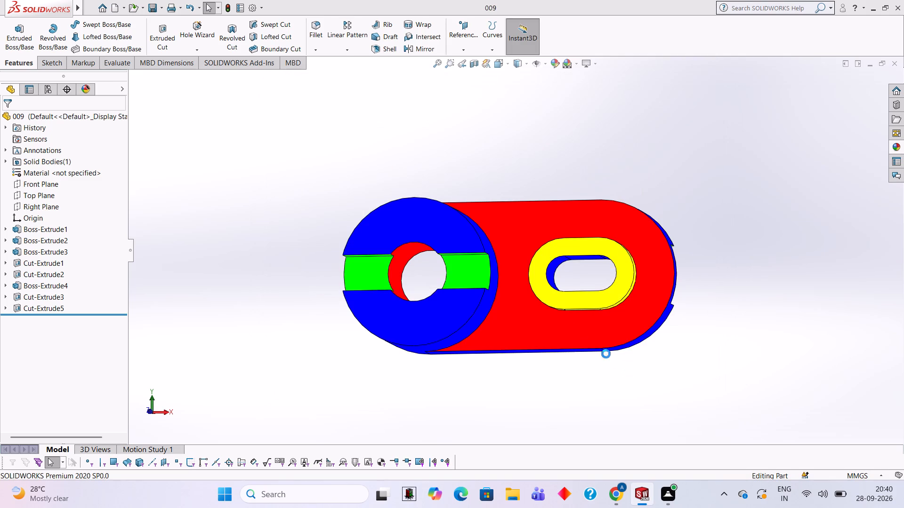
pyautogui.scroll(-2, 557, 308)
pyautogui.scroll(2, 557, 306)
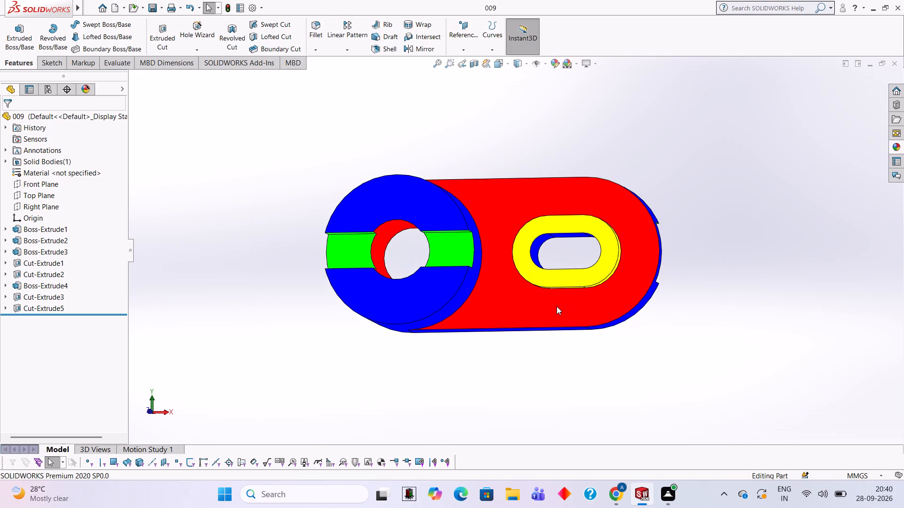